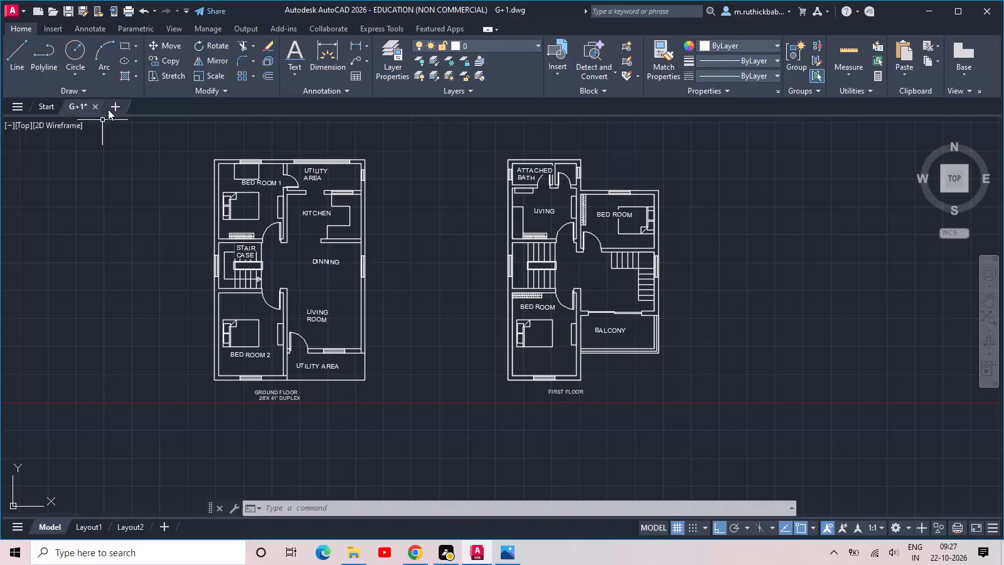
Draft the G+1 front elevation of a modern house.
Start a new blank drawing.
{"action": "left_click", "coordinate": [110, 108]}
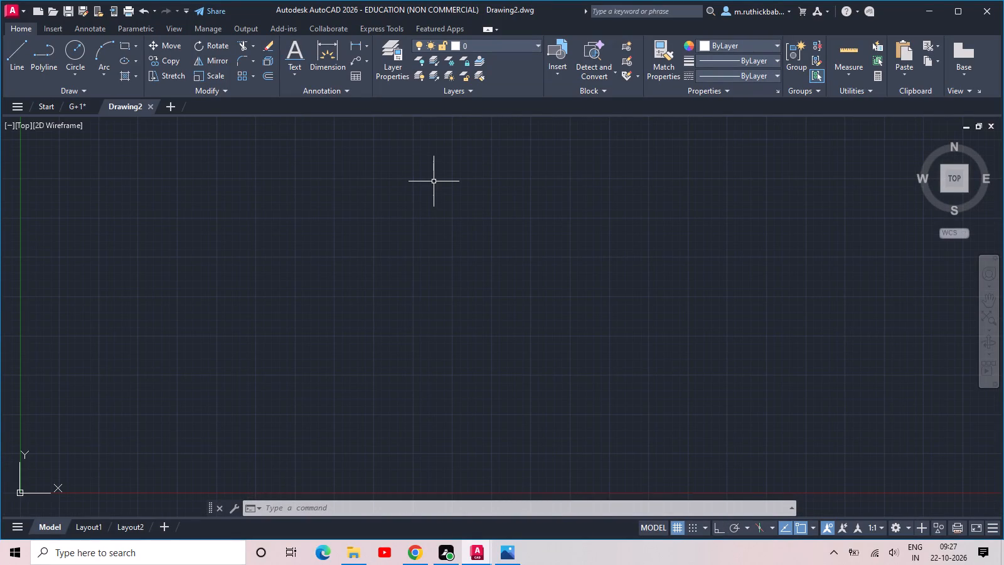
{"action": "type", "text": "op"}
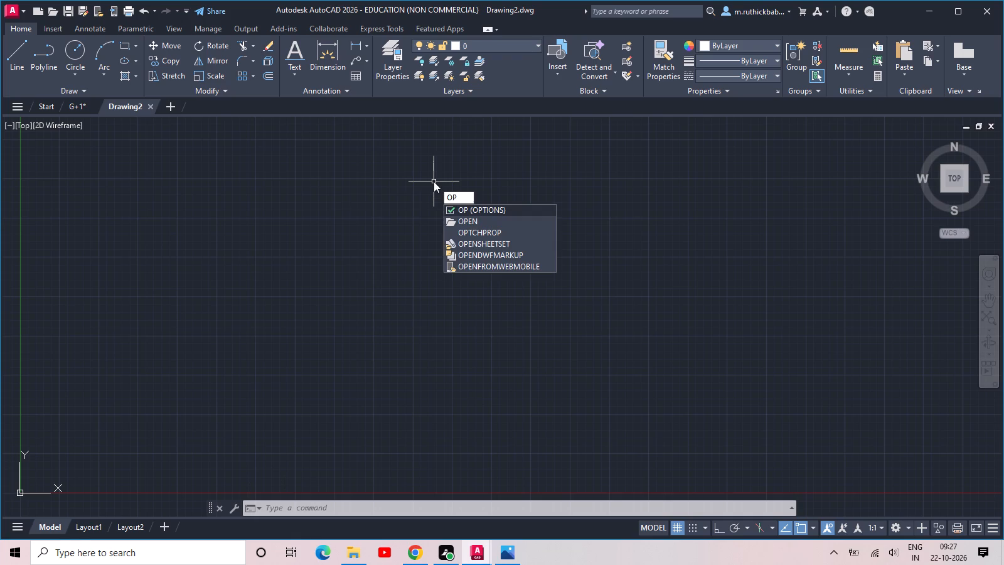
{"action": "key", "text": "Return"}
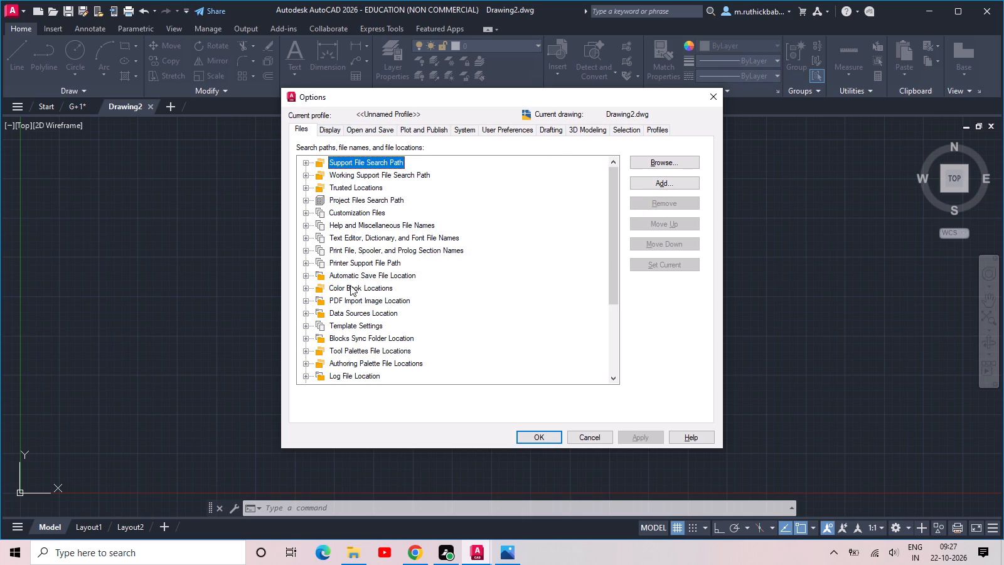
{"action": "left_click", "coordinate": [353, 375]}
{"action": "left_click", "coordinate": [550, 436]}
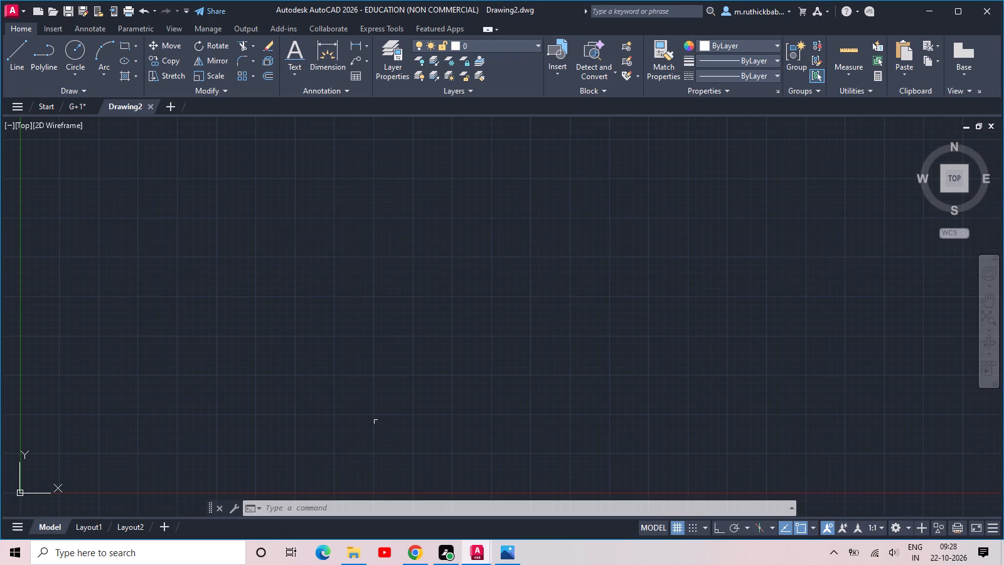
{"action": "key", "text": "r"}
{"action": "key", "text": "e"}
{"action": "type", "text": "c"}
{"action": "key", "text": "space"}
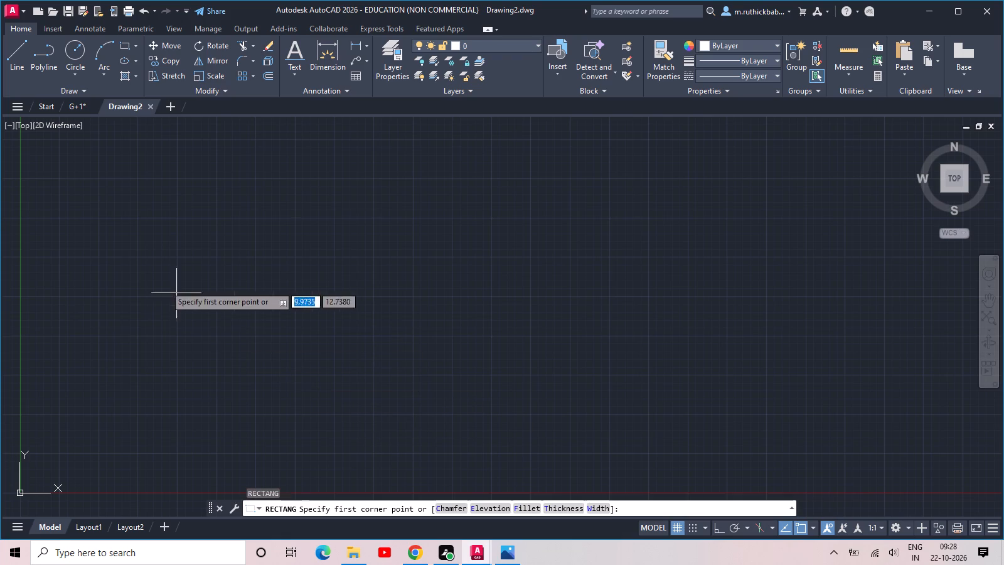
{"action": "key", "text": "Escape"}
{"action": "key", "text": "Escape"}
Set the drawing's length units to Engineering with a precision of 0'-0", keeping inches as the insertion scale.
{"action": "type", "text": "un"}
{"action": "key", "text": "space"}
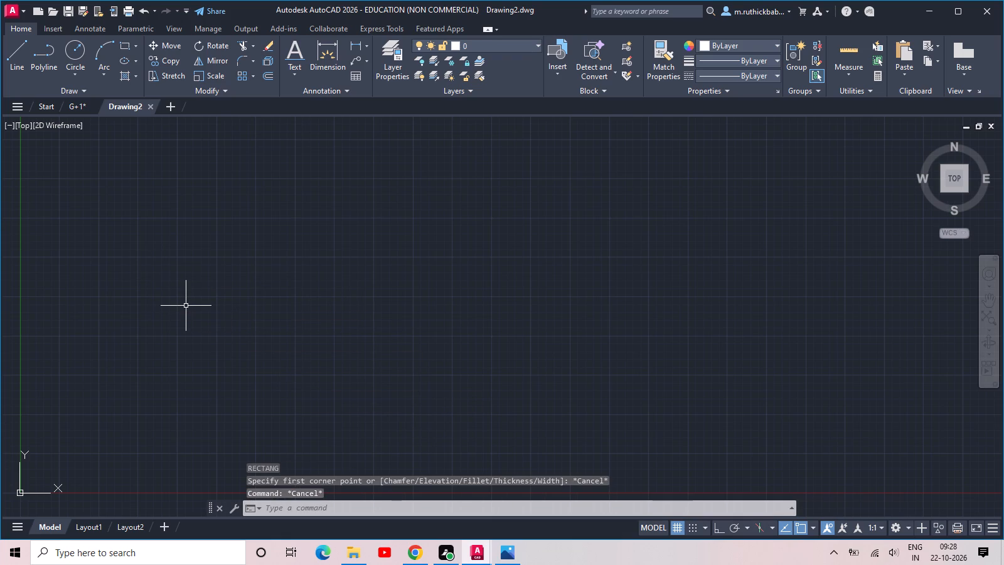
{"action": "left_click", "coordinate": [461, 190]}
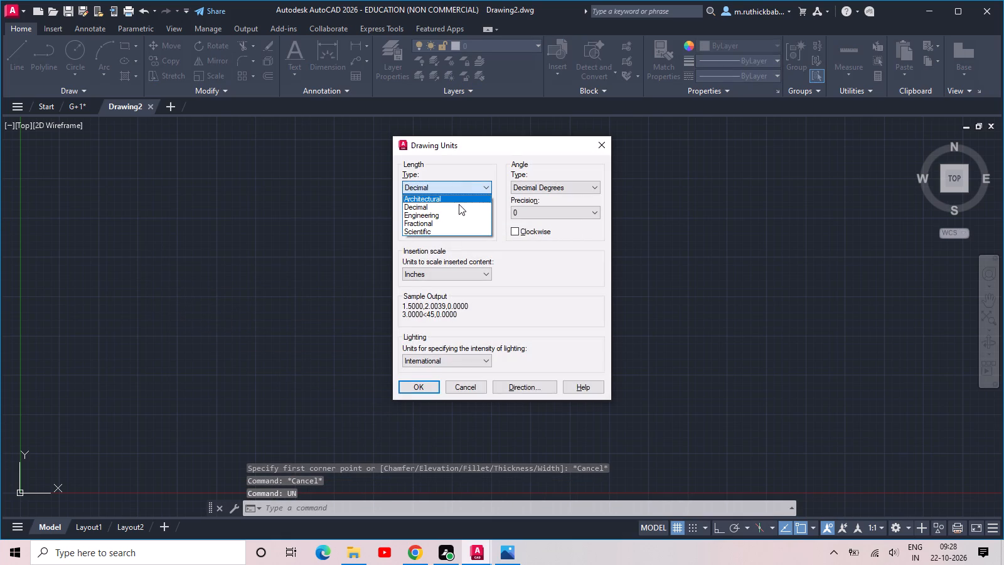
{"action": "left_click", "coordinate": [457, 211]}
{"action": "left_click", "coordinate": [451, 271]}
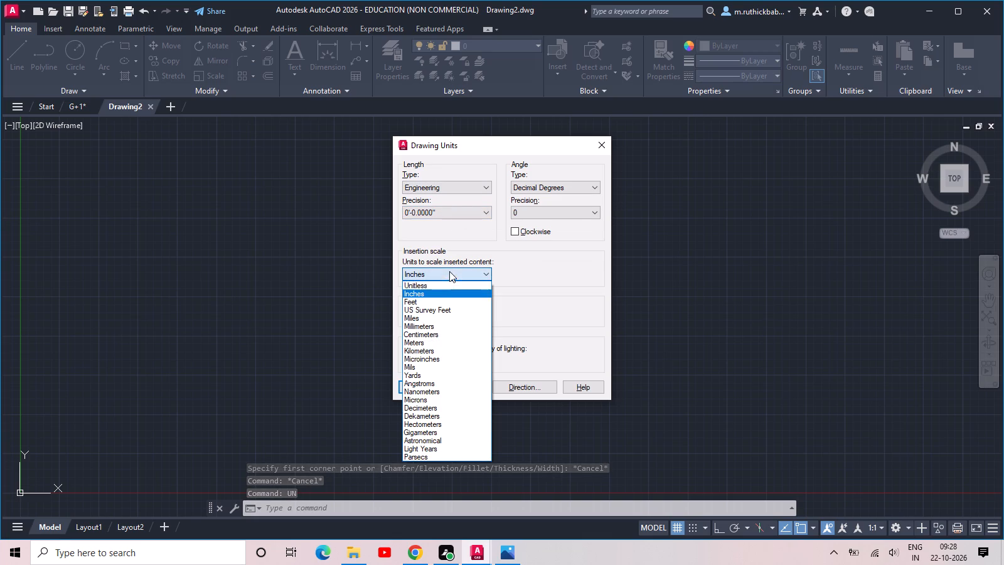
{"action": "left_click", "coordinate": [447, 275]}
{"action": "left_click", "coordinate": [446, 207]}
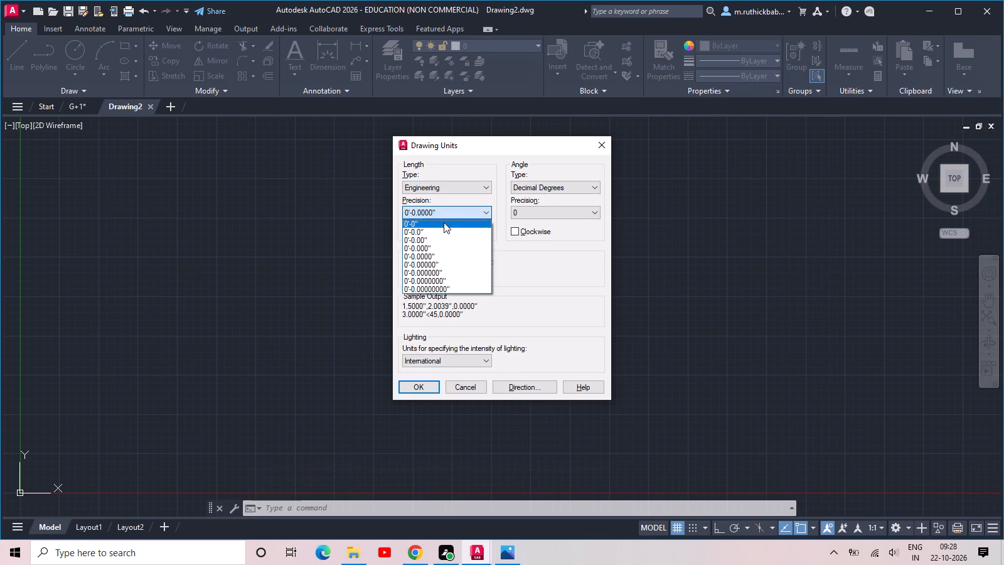
{"action": "left_click", "coordinate": [444, 222]}
{"action": "left_click", "coordinate": [420, 385]}
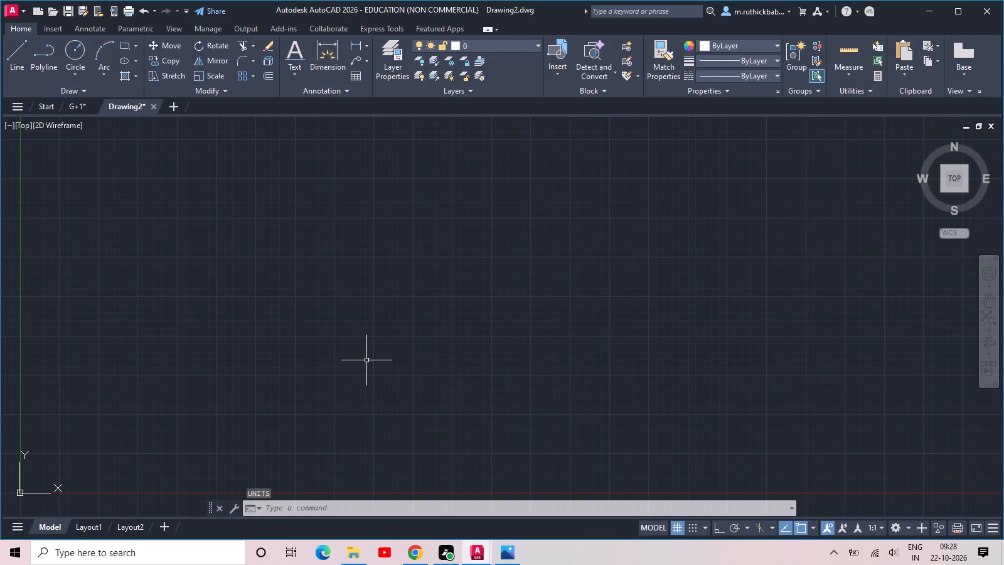
Draw a rectangle 30' wide and 10' high.
{"action": "type", "text": "rec"}
{"action": "key", "text": "space"}
{"action": "left_click", "coordinate": [226, 252]}
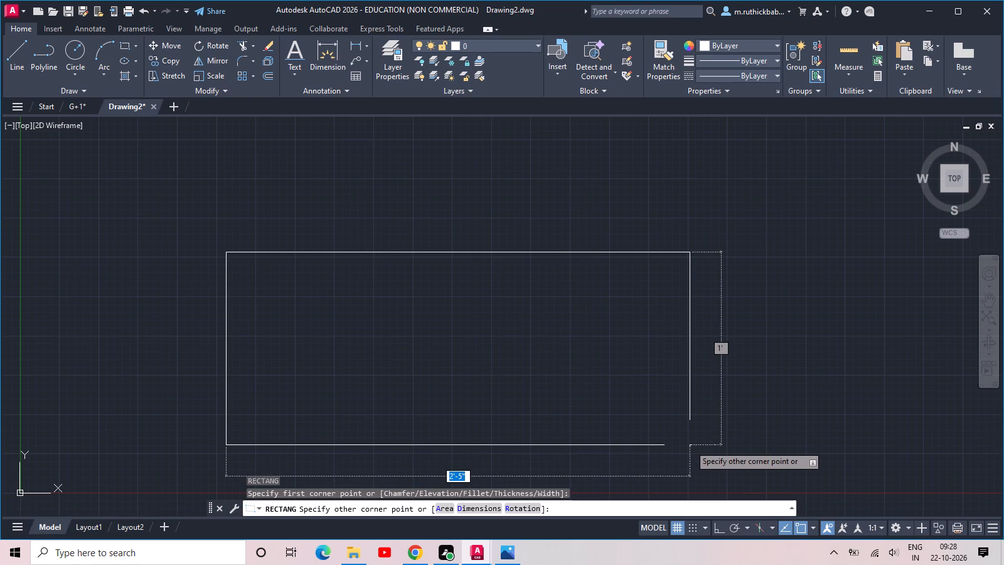
{"action": "type", "text": "30"}
{"action": "key", "text": "apostrophe"}
{"action": "key", "text": "Tab"}
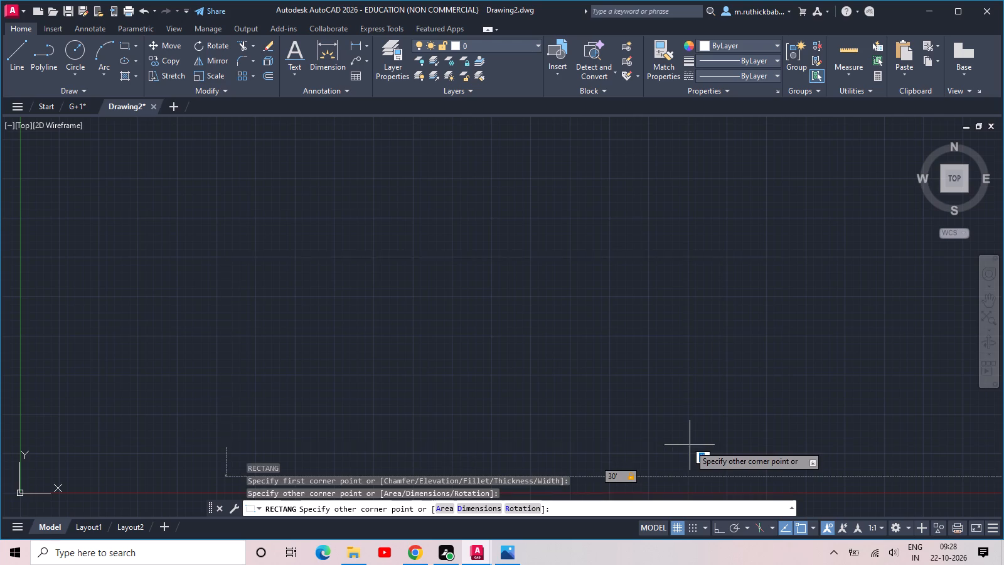
{"action": "type", "text": "10'"}
{"action": "key", "text": "Return"}
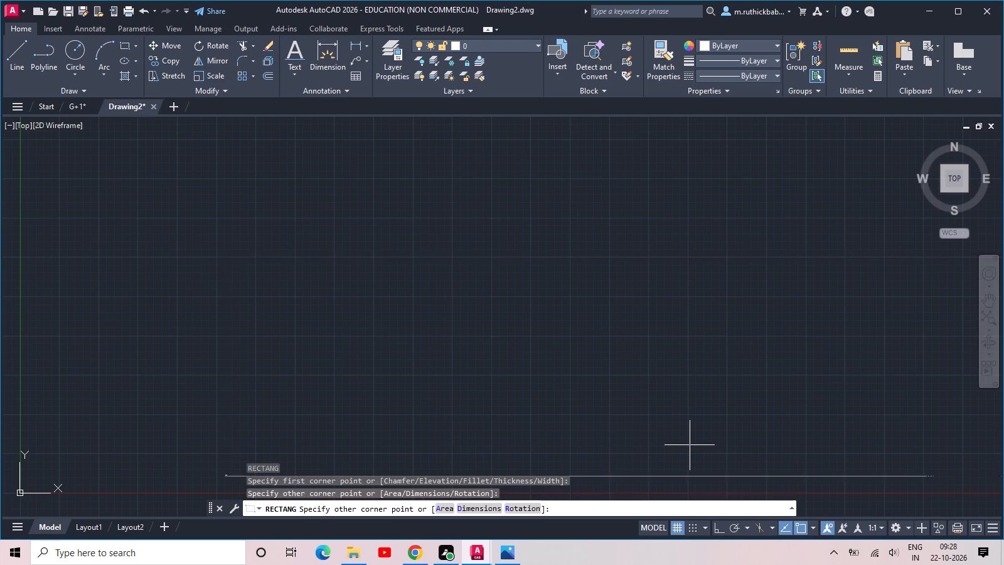
{"action": "scroll", "coordinate": [632, 377], "scroll_direction": "down", "scroll_amount": 4}
{"action": "middle_click_drag", "start_coordinate": [654, 375], "coordinate": [481, 223]}
{"action": "scroll", "coordinate": [478, 222], "scroll_direction": "down", "scroll_amount": 3}
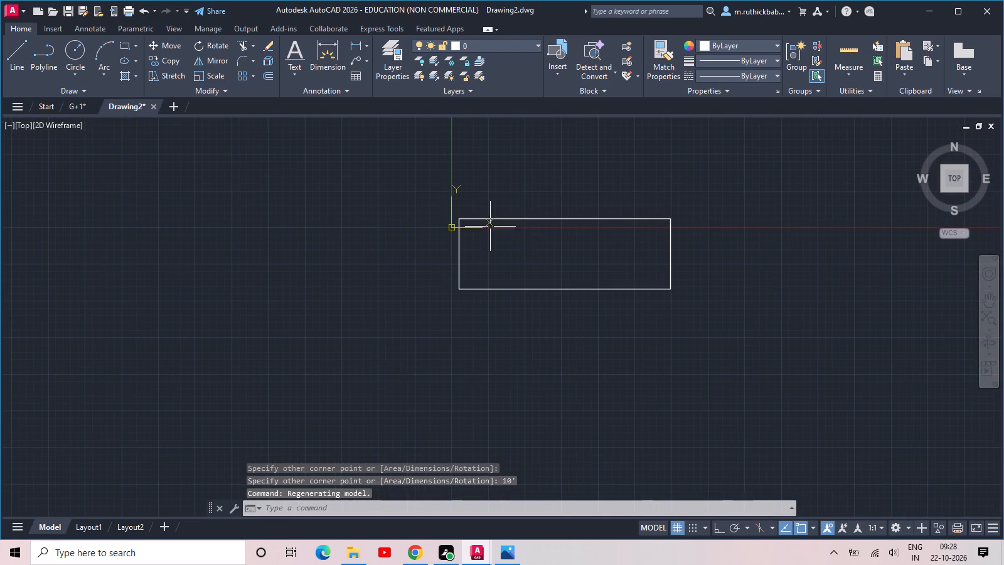
{"action": "key", "text": "Escape"}
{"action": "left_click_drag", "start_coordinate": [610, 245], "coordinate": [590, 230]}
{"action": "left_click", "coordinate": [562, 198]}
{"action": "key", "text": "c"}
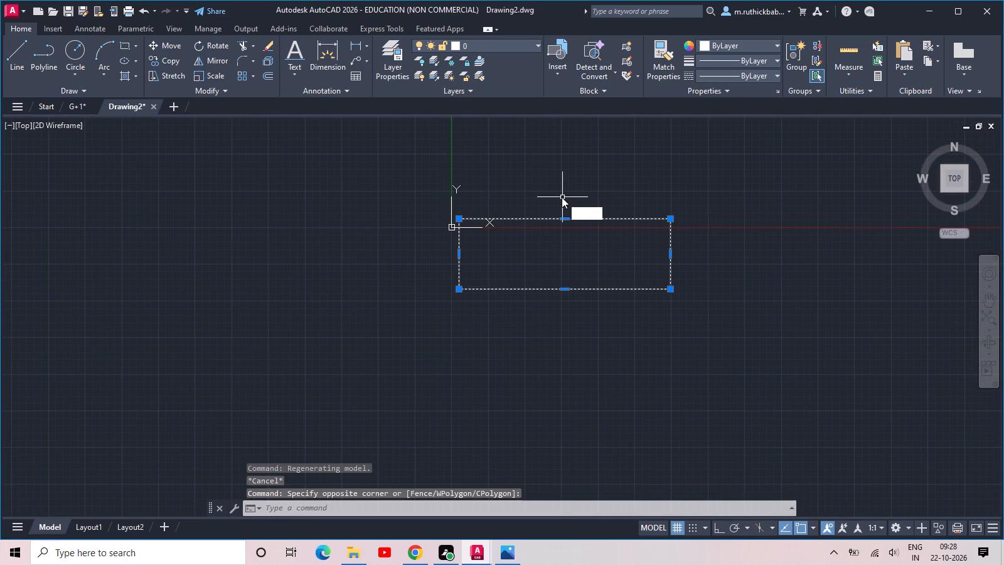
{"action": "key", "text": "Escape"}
Move the rectangle by its upper right corner to a clear spot above and to the right of the origin.
{"action": "type", "text": "mov"}
{"action": "key", "text": "space"}
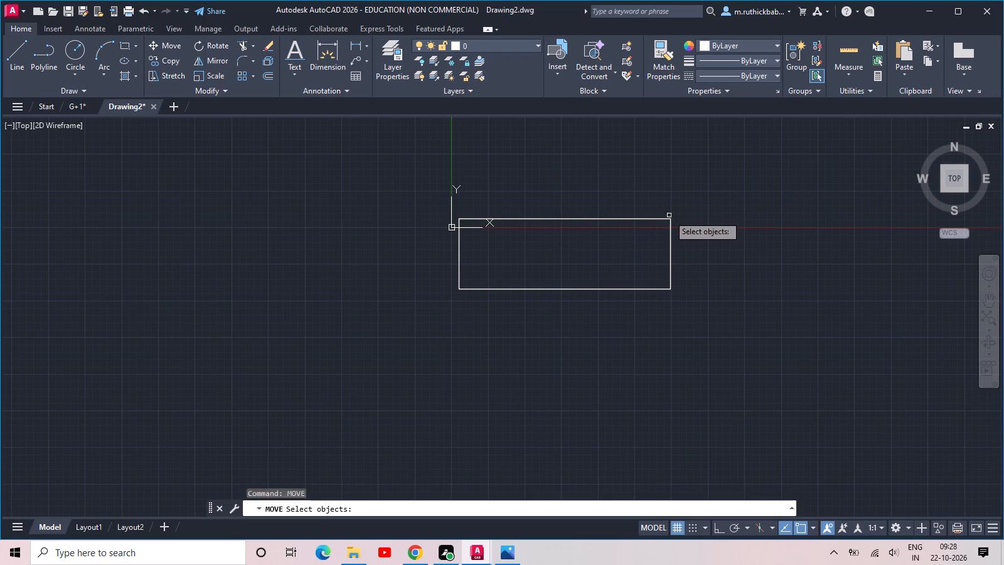
{"action": "left_click", "coordinate": [669, 218]}
{"action": "key", "text": "space"}
{"action": "left_click", "coordinate": [669, 220]}
{"action": "middle_click_drag", "start_coordinate": [715, 151], "coordinate": [716, 151]}
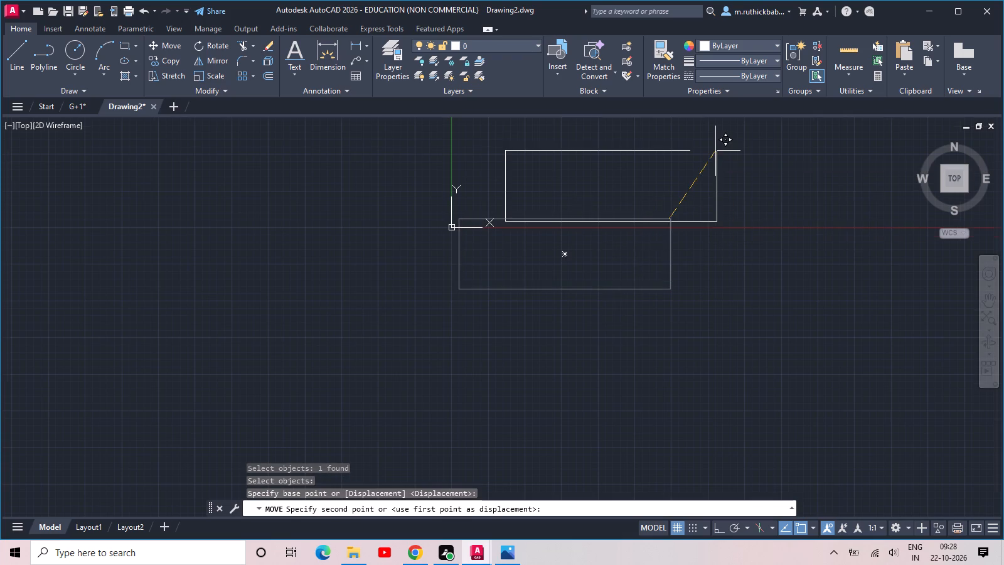
{"action": "middle_click_drag", "start_coordinate": [716, 151], "coordinate": [633, 351]}
{"action": "scroll", "coordinate": [615, 321], "scroll_direction": "down", "scroll_amount": 1}
{"action": "left_click", "coordinate": [660, 297]}
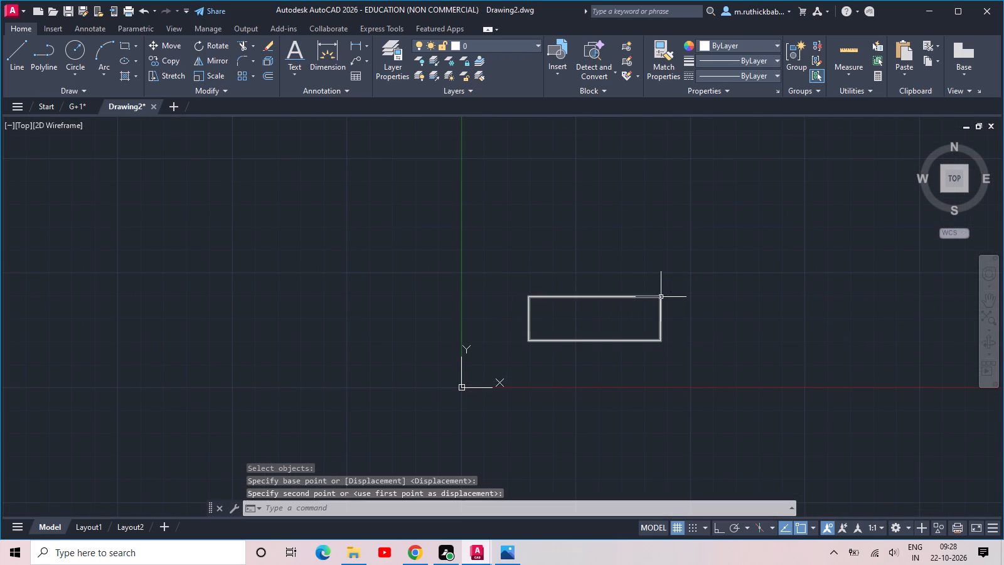
Turn on Ortho mode.
{"action": "scroll", "coordinate": [666, 339], "scroll_direction": "up", "scroll_amount": 2}
{"action": "left_click", "coordinate": [720, 531]}
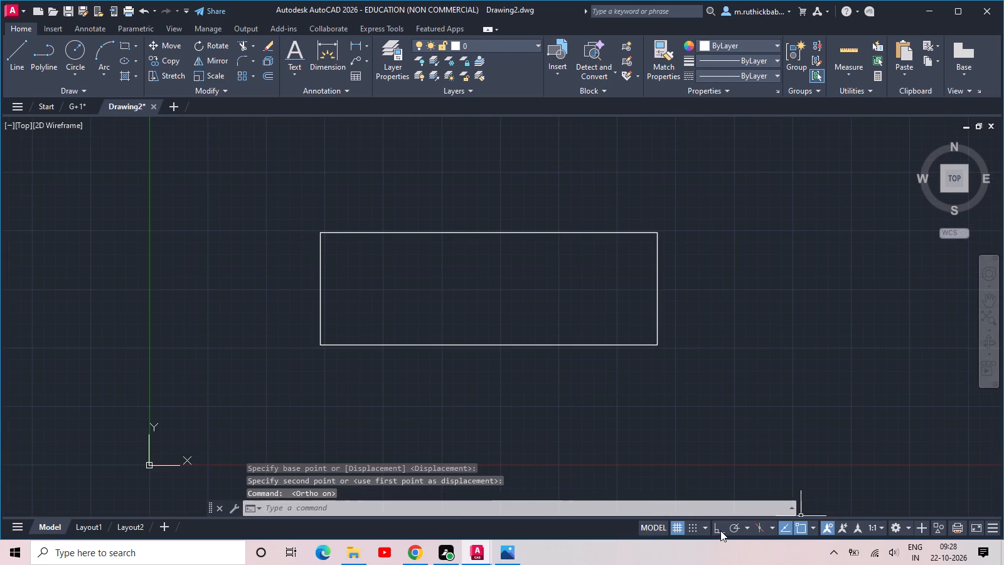
Explode the rectangle into separate lines.
{"action": "scroll", "coordinate": [687, 406], "scroll_direction": "down", "scroll_amount": 1}
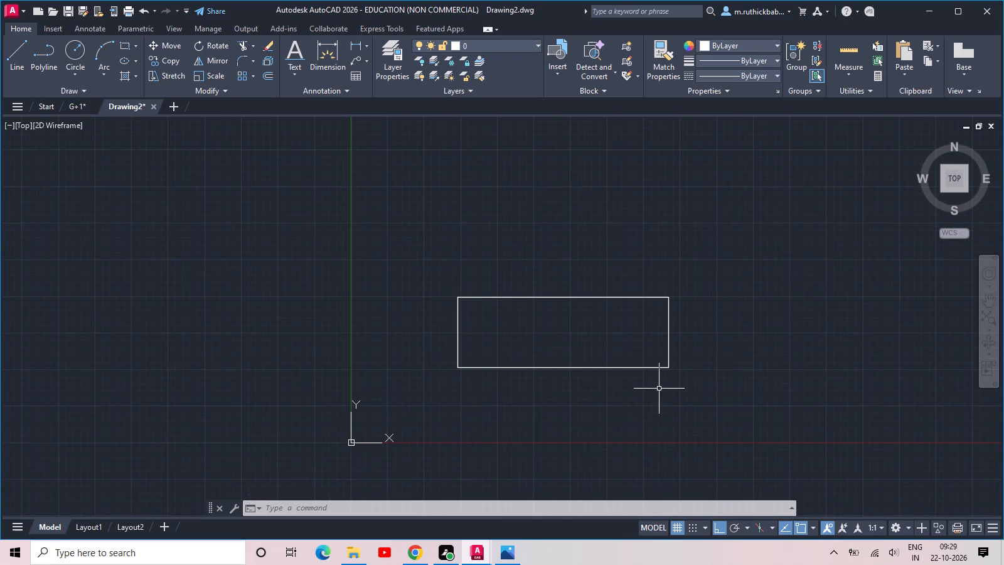
{"action": "type", "text": "off"}
{"action": "key", "text": "Escape"}
{"action": "left_click_drag", "start_coordinate": [659, 389], "coordinate": [618, 339]}
{"action": "left_click", "coordinate": [583, 262]}
{"action": "key", "text": "x"}
{"action": "key", "text": "space"}
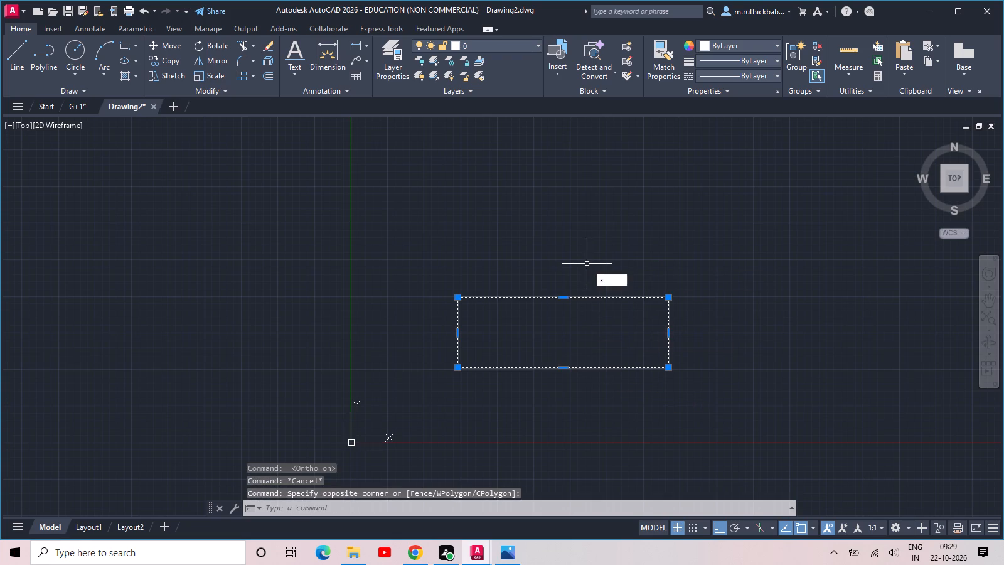
Offset the rectangle's right edge 10' inward, and offset the resulting line a further 12" to the left.
{"action": "type", "text": "off"}
{"action": "key", "text": "space"}
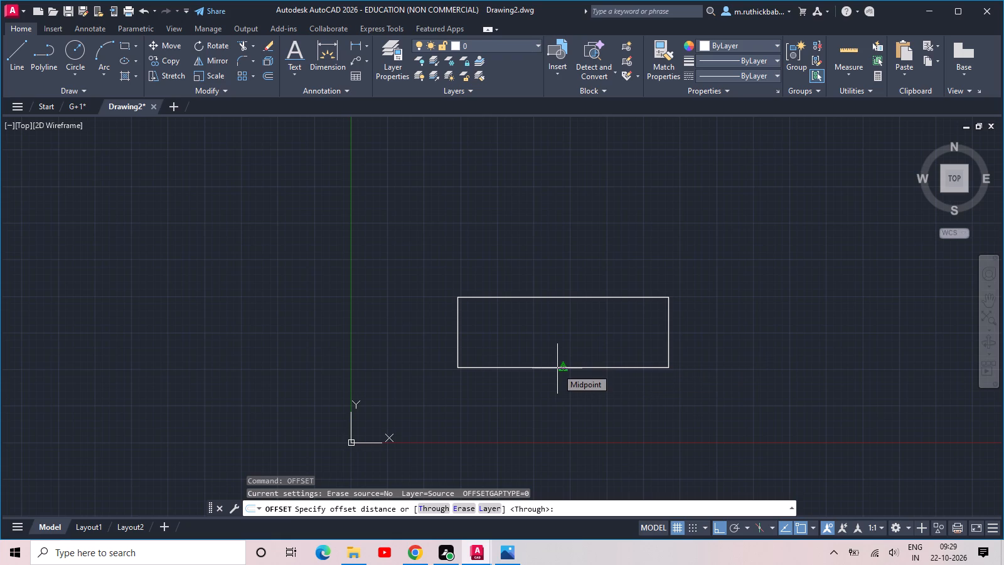
{"action": "type", "text": "10'"}
{"action": "key", "text": "Return"}
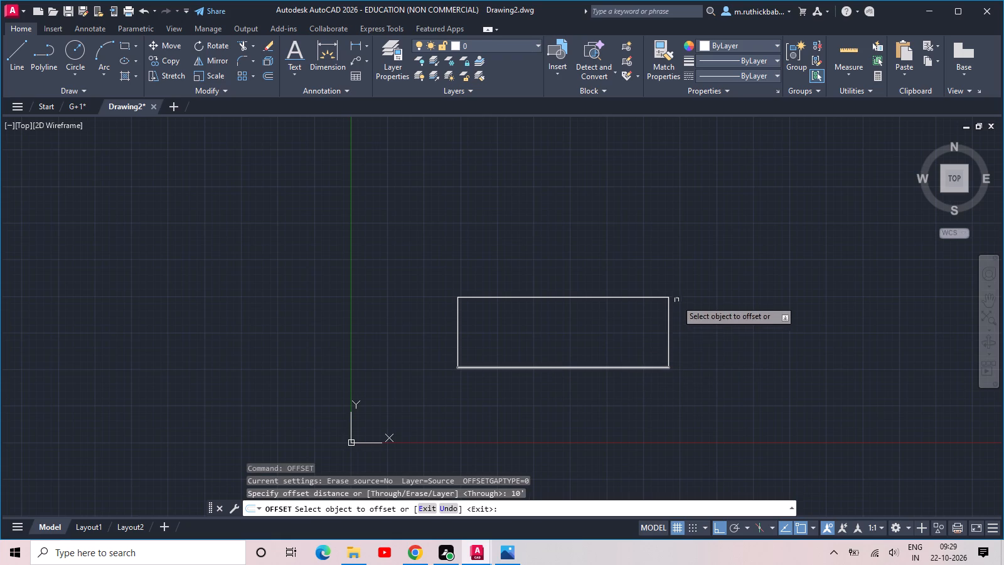
{"action": "left_click", "coordinate": [668, 322]}
{"action": "left_click", "coordinate": [639, 326]}
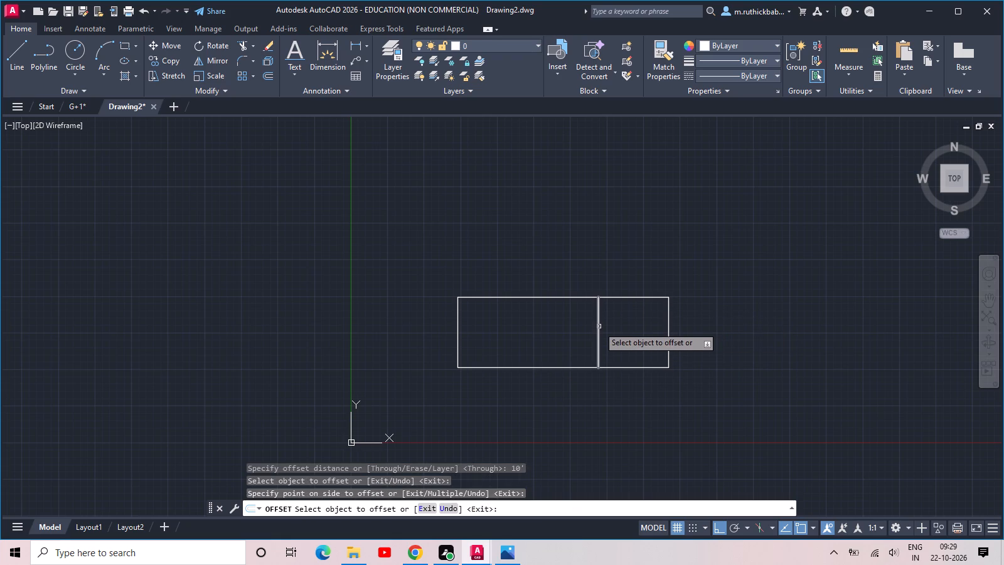
{"action": "left_click", "coordinate": [599, 326]}
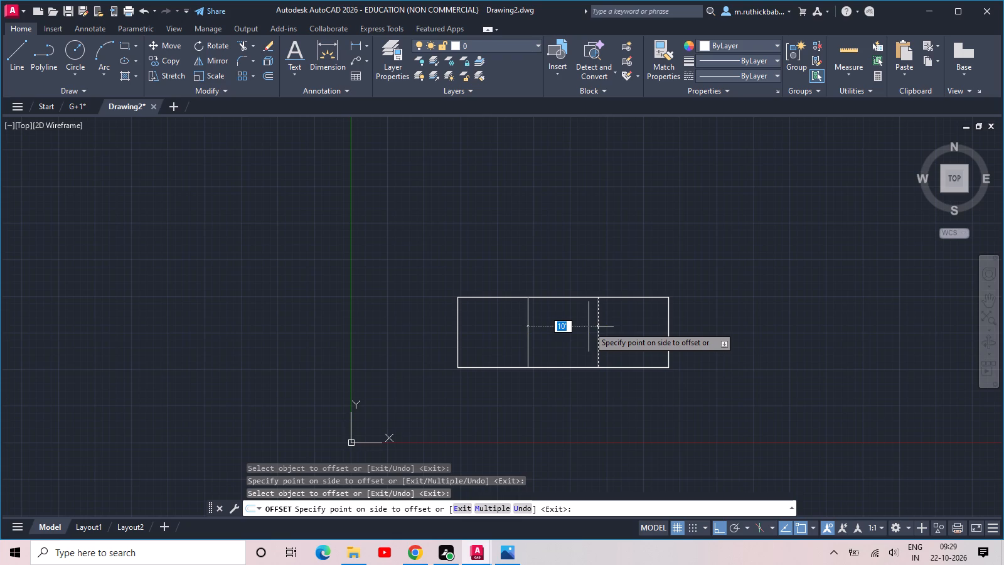
{"action": "type", "text": "12"}
{"action": "key", "text": "space"}
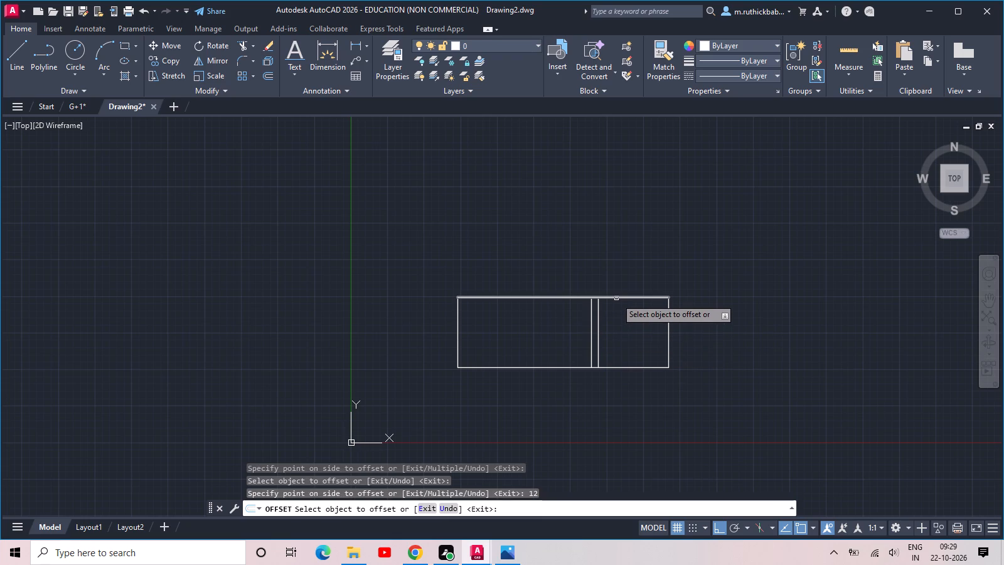
Offset the rectangle's top edge upward by 3', and offset each resulting line upward in turn by 10' and 3'.
{"action": "left_click", "coordinate": [616, 298]}
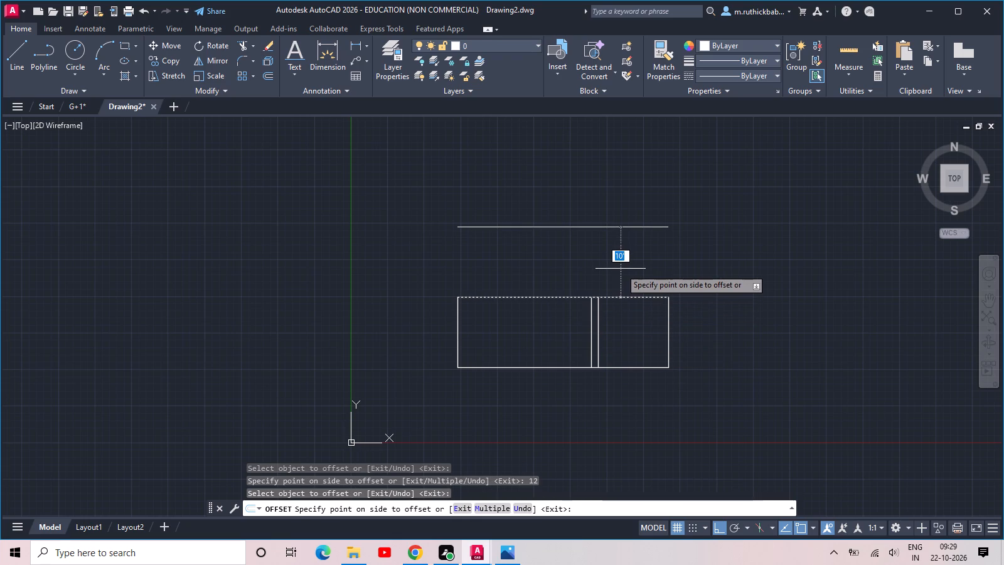
{"action": "type", "text": "3'"}
{"action": "key", "text": "Return"}
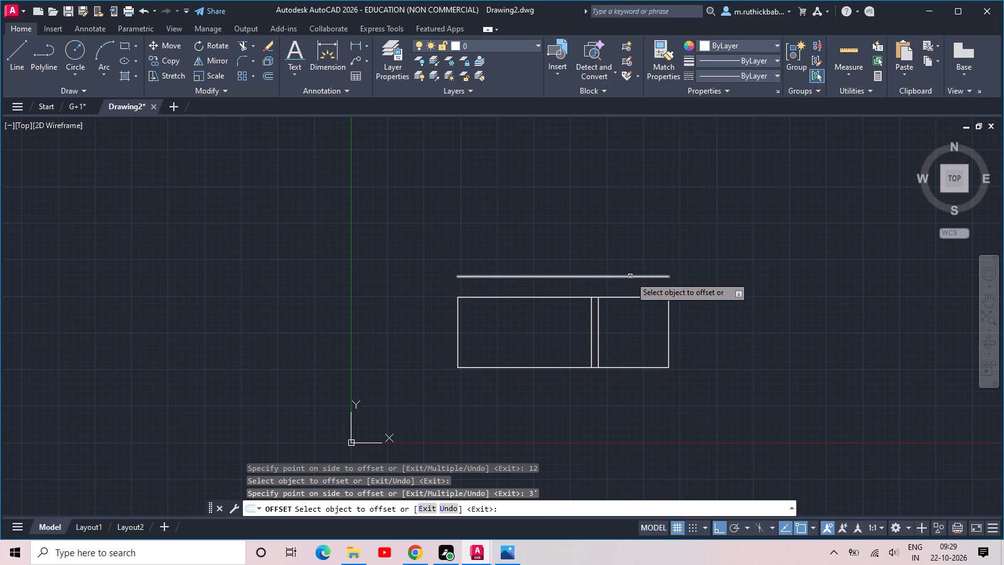
{"action": "left_click", "coordinate": [630, 276]}
{"action": "key", "text": "1"}
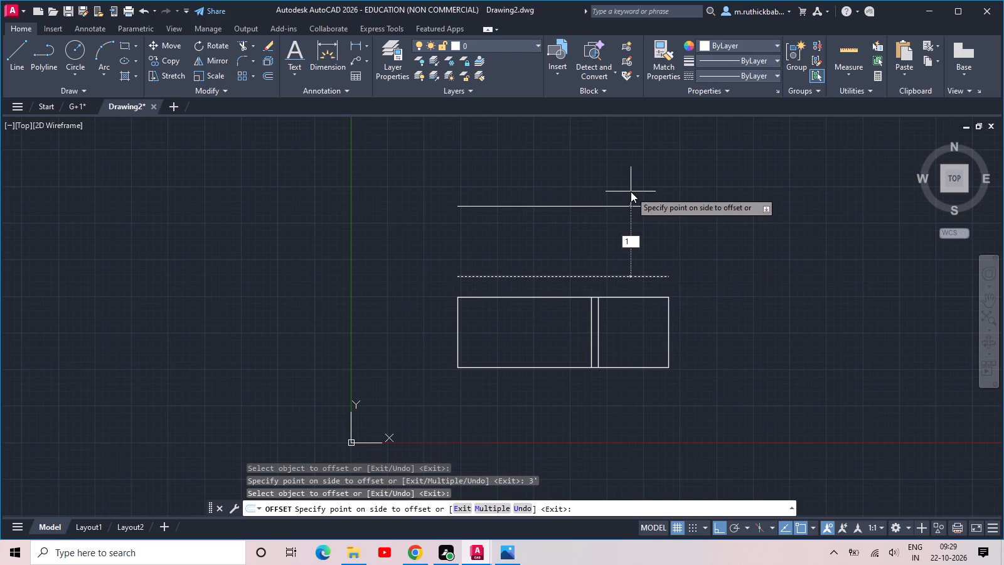
{"action": "type", "text": "0'"}
{"action": "key", "text": "Return"}
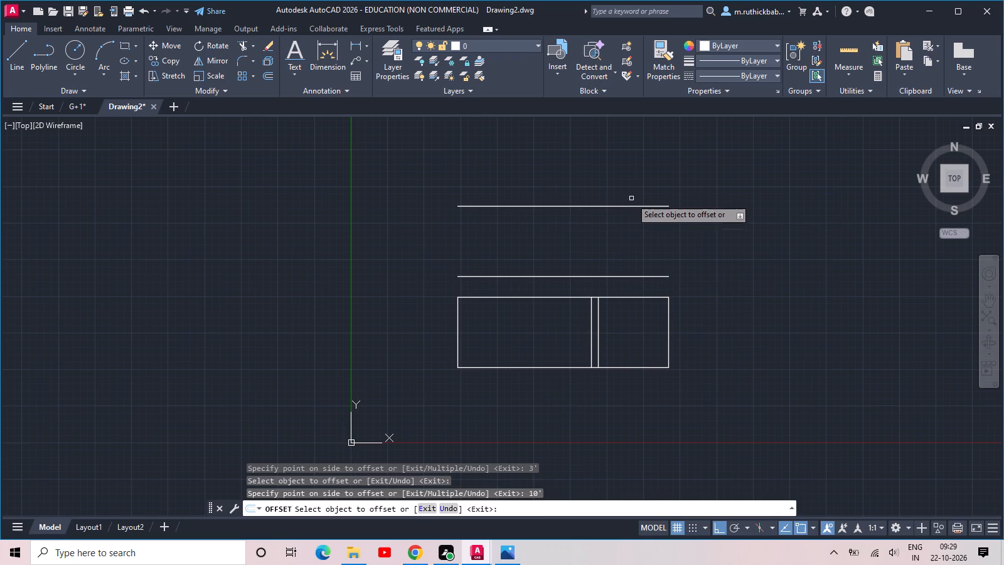
{"action": "left_click", "coordinate": [633, 207]}
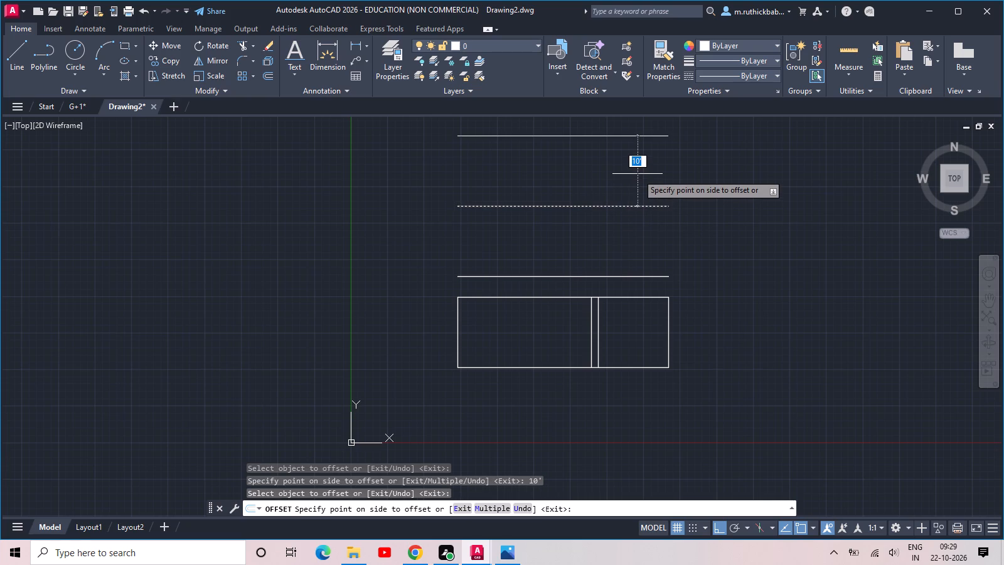
{"action": "type", "text": "3'"}
{"action": "key", "text": "Return"}
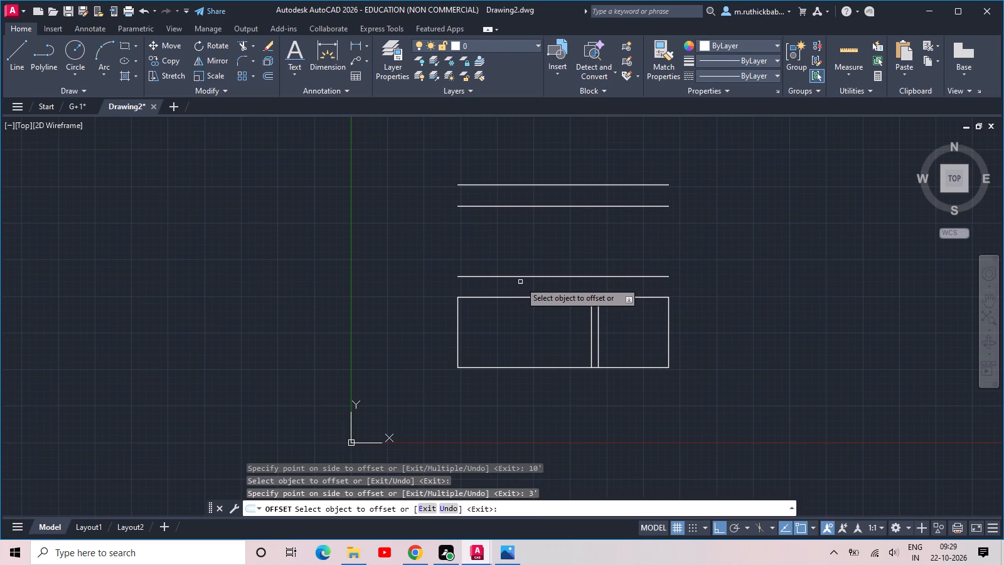
Offset the second horizontal line from the top downward by 2'.
{"action": "left_click", "coordinate": [497, 207]}
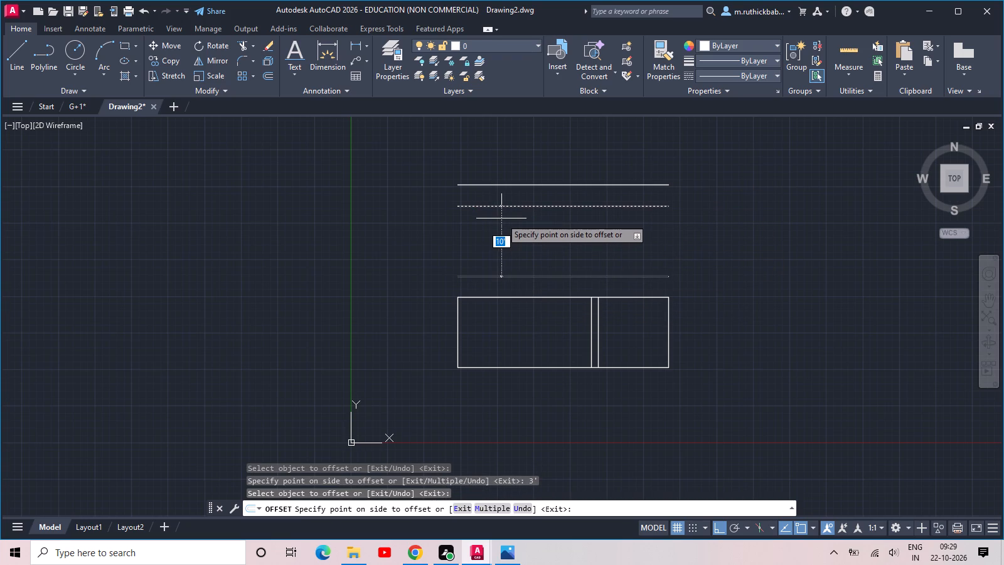
{"action": "type", "text": "2'"}
{"action": "key", "text": "Return"}
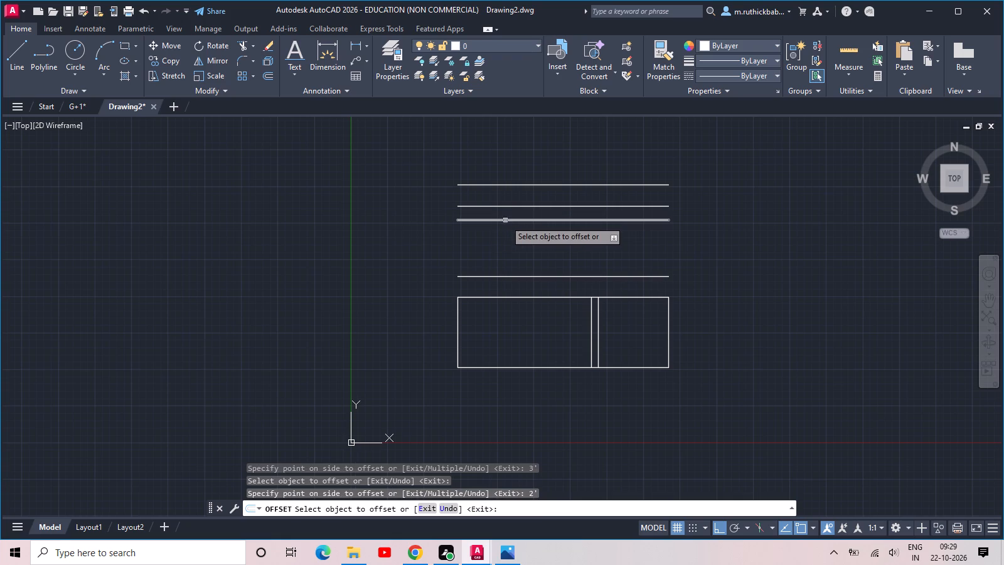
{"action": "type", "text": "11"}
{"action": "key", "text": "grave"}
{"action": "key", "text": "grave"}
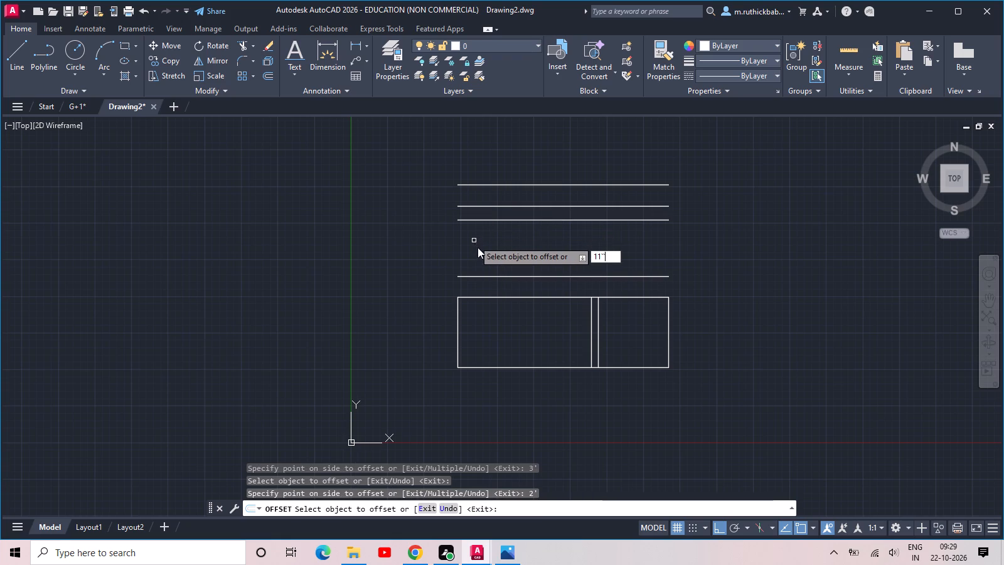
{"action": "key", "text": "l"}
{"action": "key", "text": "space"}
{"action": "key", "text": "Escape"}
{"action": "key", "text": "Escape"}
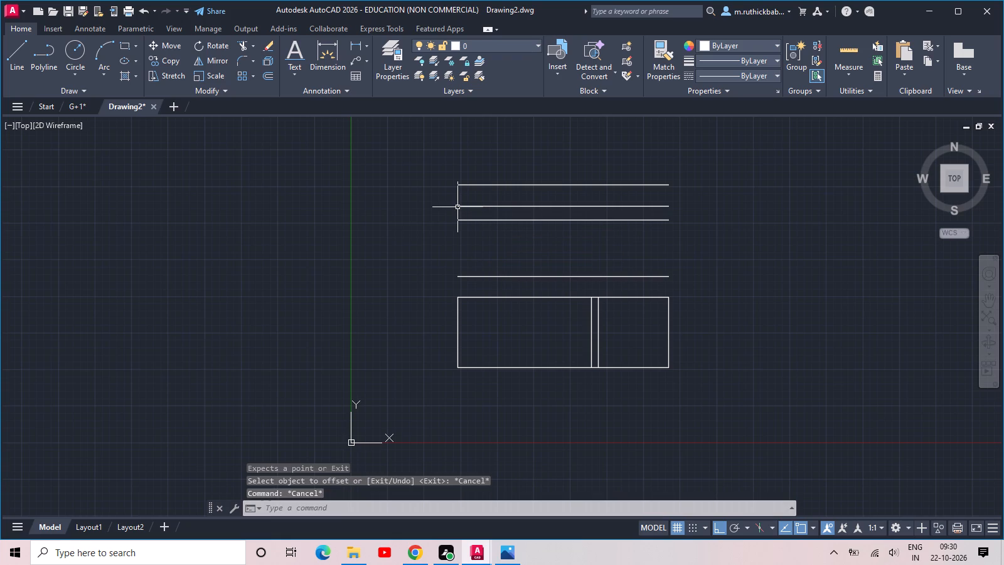
Draw a vertical line from the left end of the second-highest horizontal line down to the rectangle's top-left corner.
{"action": "type", "text": "l"}
{"action": "key", "text": "space"}
{"action": "left_click", "coordinate": [457, 208]}
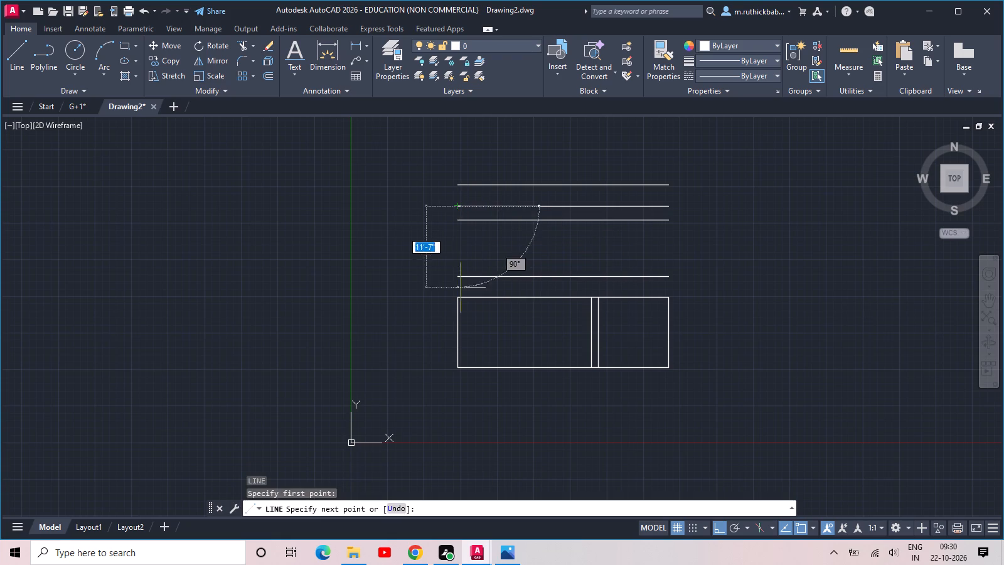
{"action": "left_click", "coordinate": [459, 300]}
{"action": "key", "text": "space"}
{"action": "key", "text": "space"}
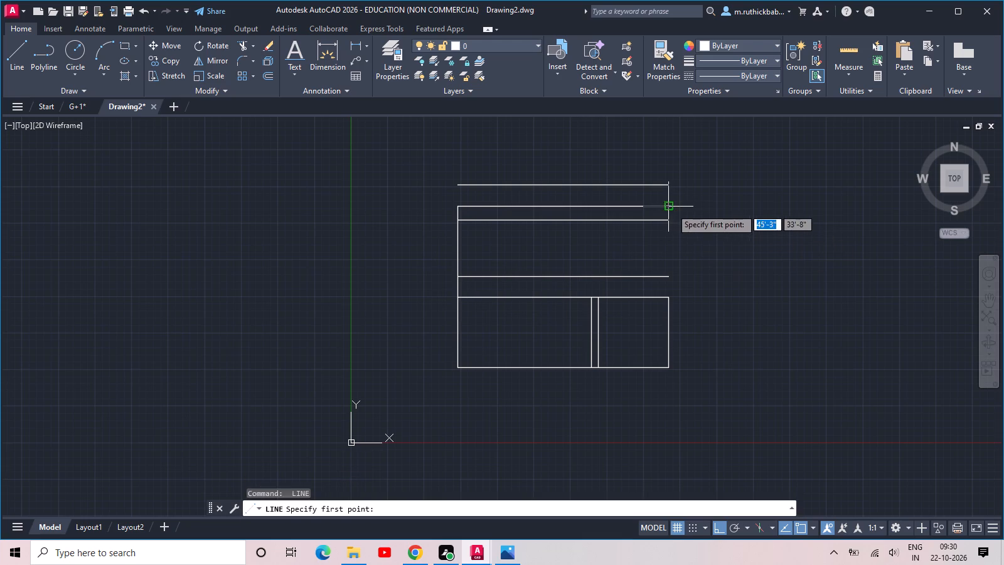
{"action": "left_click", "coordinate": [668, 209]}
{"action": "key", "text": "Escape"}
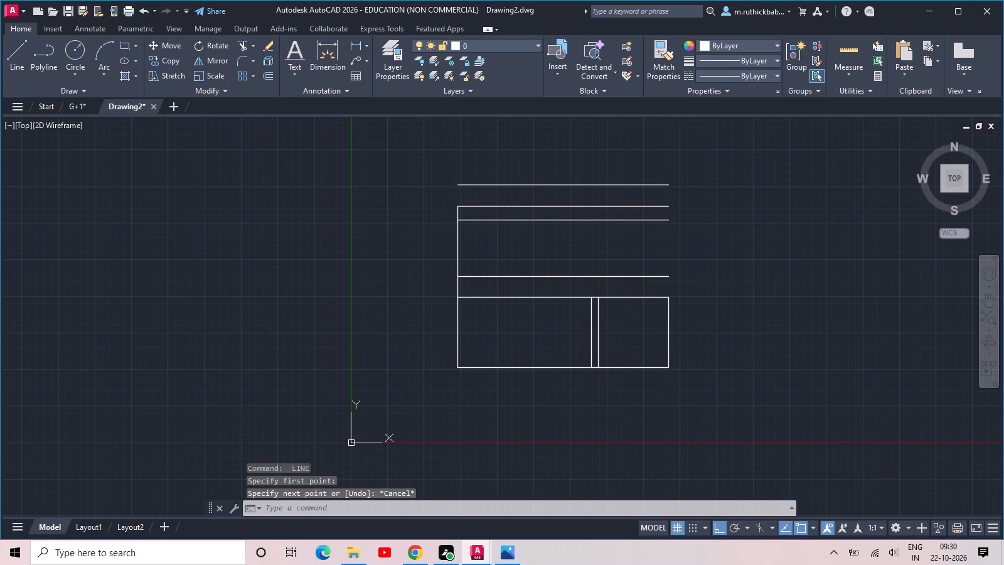
Draw a vertical line from the right end of the topmost line down to the rectangle's top-right corner.
{"action": "key", "text": "space"}
{"action": "left_click", "coordinate": [669, 186]}
{"action": "double_click", "coordinate": [672, 298]}
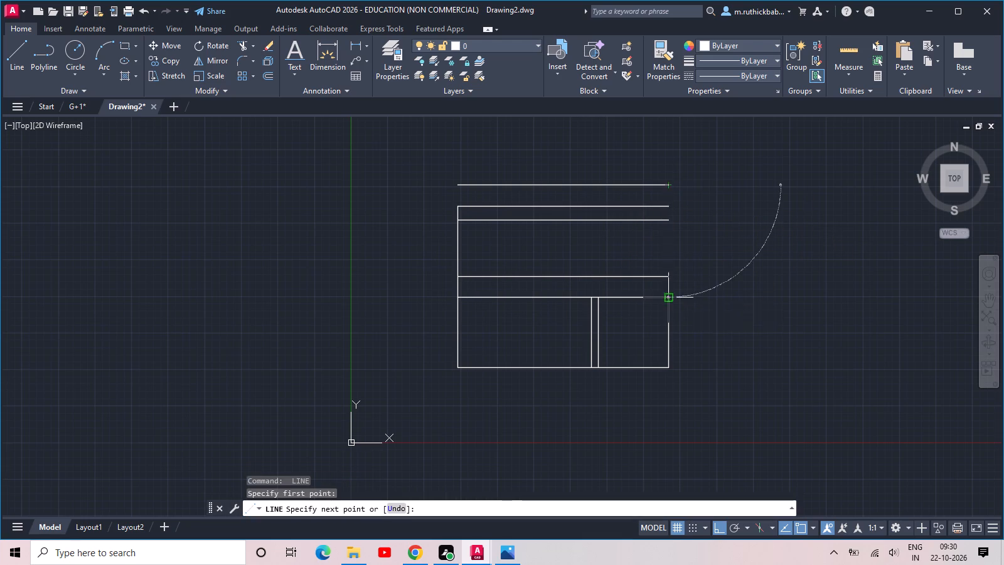
{"action": "key", "text": "space"}
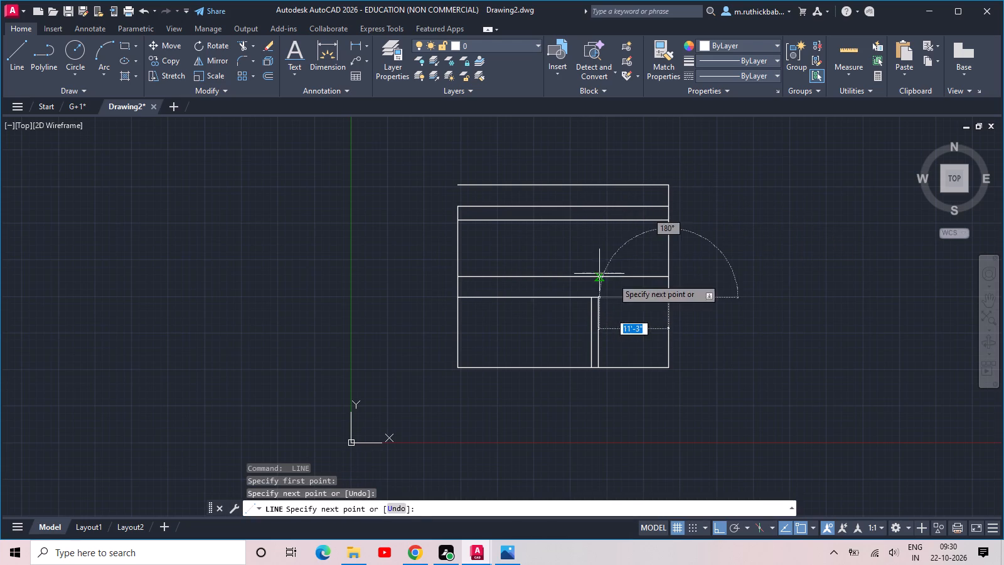
Draw a vertical line from the midpoint of the topmost line down to the midpoint of the horizontal line below it.
{"action": "key", "text": "space"}
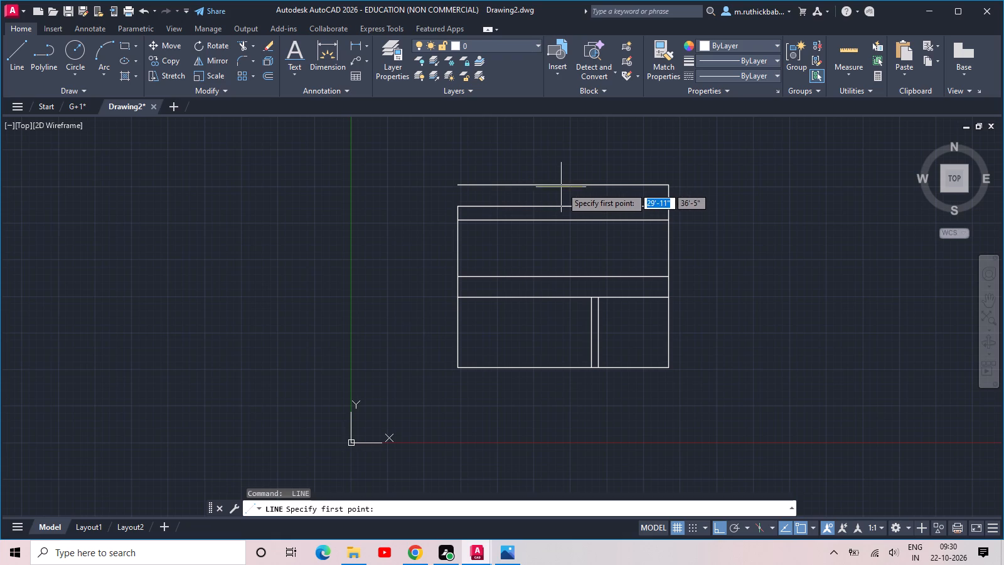
{"action": "left_click", "coordinate": [564, 187]}
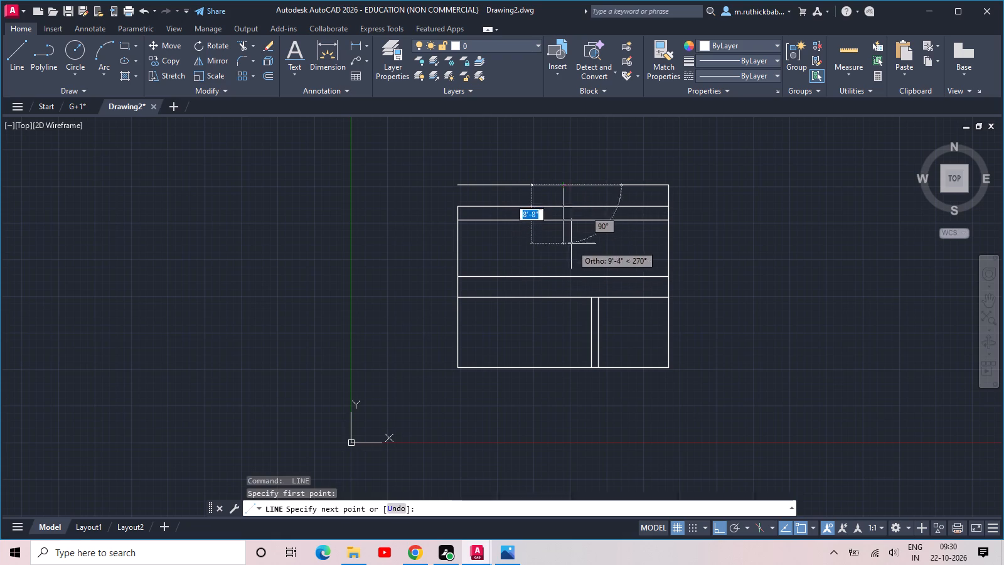
{"action": "left_click", "coordinate": [563, 205]}
{"action": "key", "text": "Escape"}
{"action": "key", "text": "Escape"}
Trim away the left half of the topmost line, up to the short vertical line at its midpoint.
{"action": "type", "text": "tr"}
{"action": "key", "text": "space"}
{"action": "key", "text": "space"}
{"action": "left_click", "coordinate": [543, 197]}
{"action": "left_click", "coordinate": [530, 151]}
{"action": "key", "text": "Escape"}
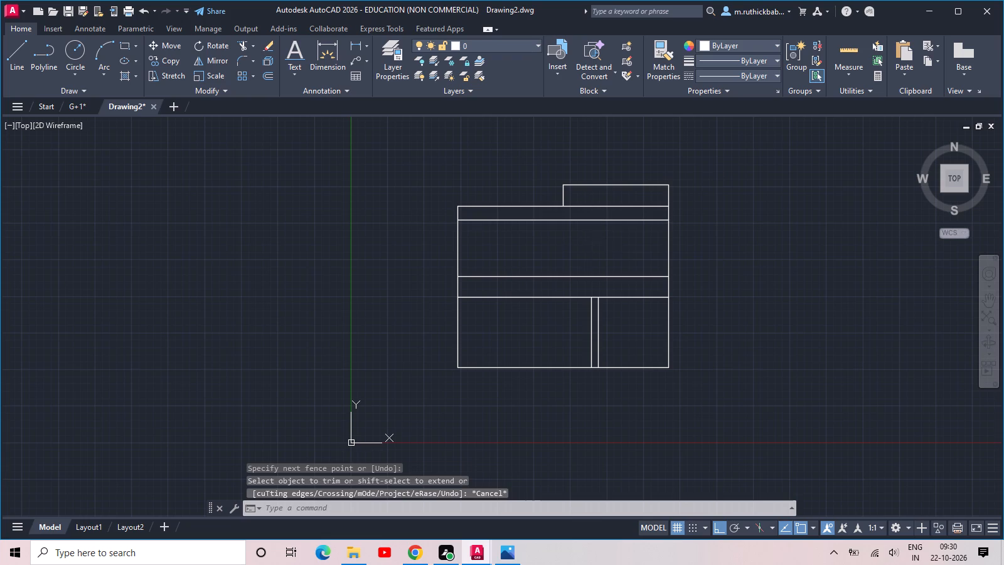
{"action": "key", "text": "Escape"}
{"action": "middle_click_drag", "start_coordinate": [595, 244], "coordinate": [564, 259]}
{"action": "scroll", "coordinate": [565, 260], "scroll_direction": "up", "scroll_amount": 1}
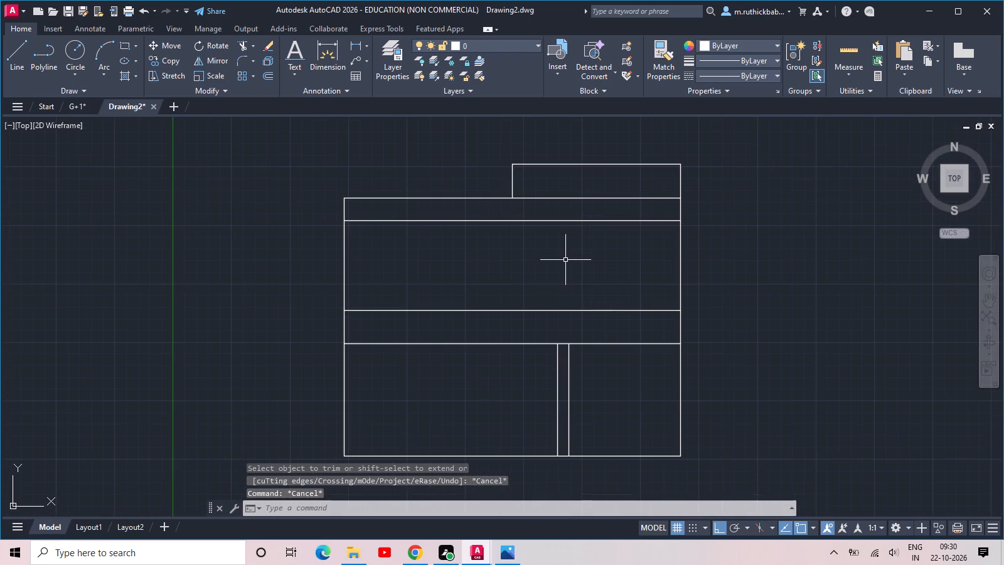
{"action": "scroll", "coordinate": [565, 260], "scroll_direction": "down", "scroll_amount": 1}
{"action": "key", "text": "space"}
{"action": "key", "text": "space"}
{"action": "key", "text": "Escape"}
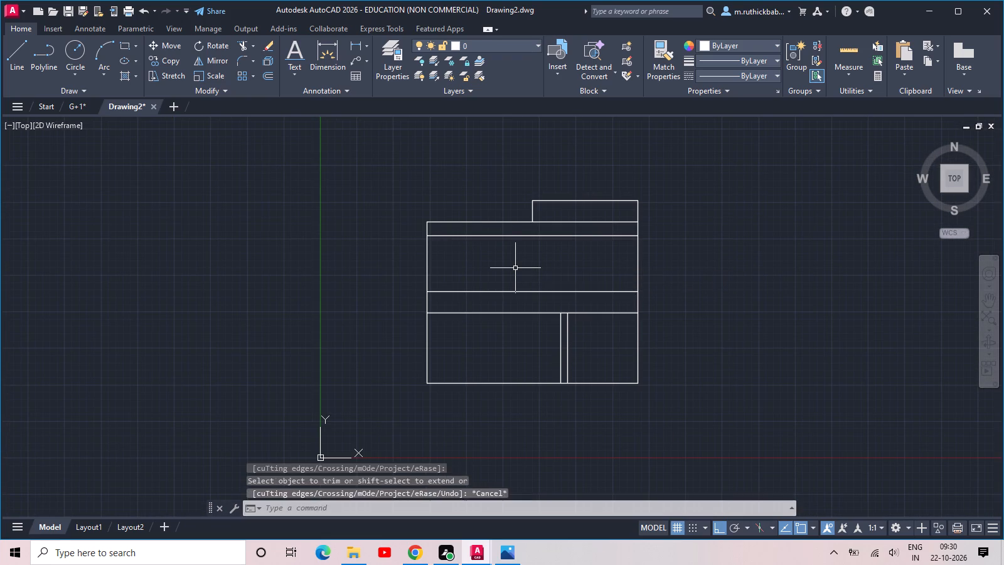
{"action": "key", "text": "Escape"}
Offset the left edge of the upper block inward by 2', and offset the resulting line a further 2' inward.
{"action": "type", "text": "off"}
{"action": "key", "text": "space"}
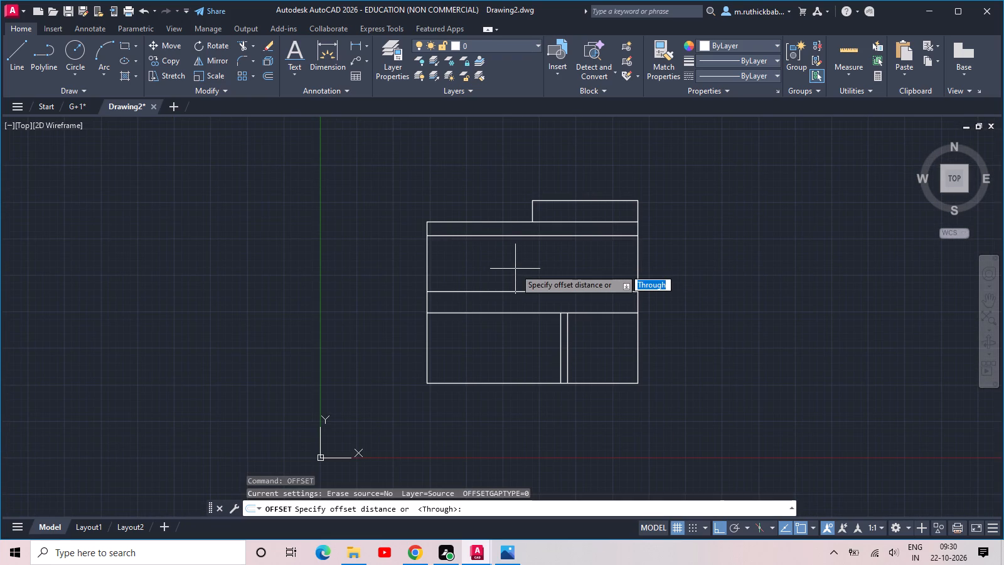
{"action": "type", "text": "2'"}
{"action": "key", "text": "Return"}
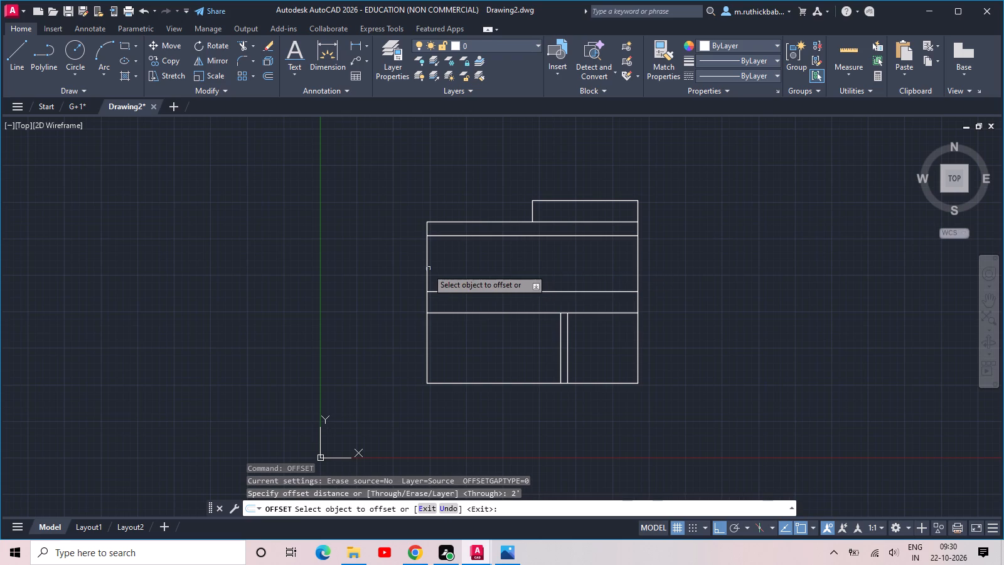
{"action": "left_click", "coordinate": [428, 268]}
{"action": "left_click", "coordinate": [481, 266]}
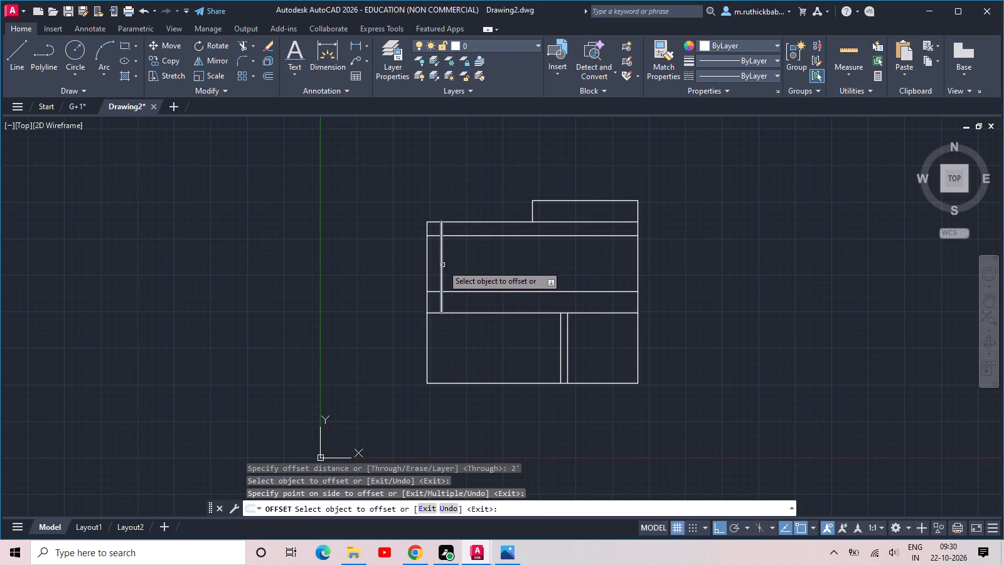
{"action": "left_click", "coordinate": [442, 265]}
{"action": "left_click", "coordinate": [464, 266]}
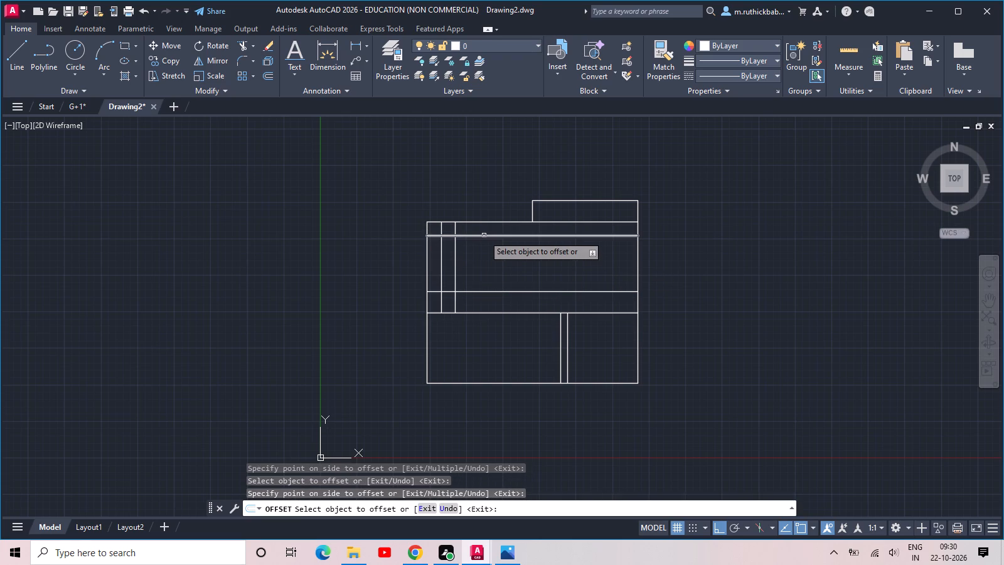
Offset the upper block's upper inner horizontal line downward by 2' and its lower inner horizontal line downward by 1'.
{"action": "left_click", "coordinate": [484, 235]}
{"action": "left_click", "coordinate": [485, 247]}
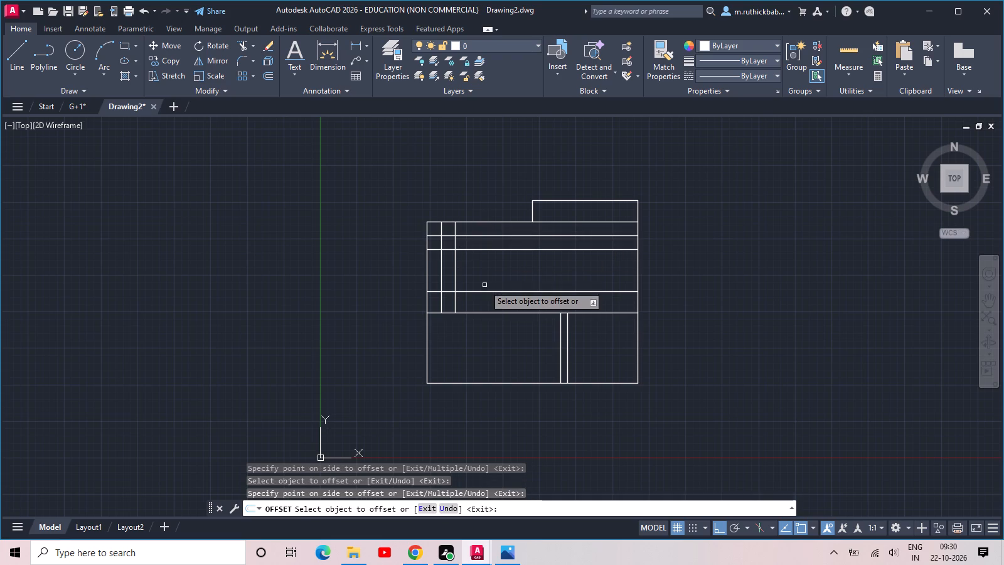
{"action": "left_click", "coordinate": [484, 290]}
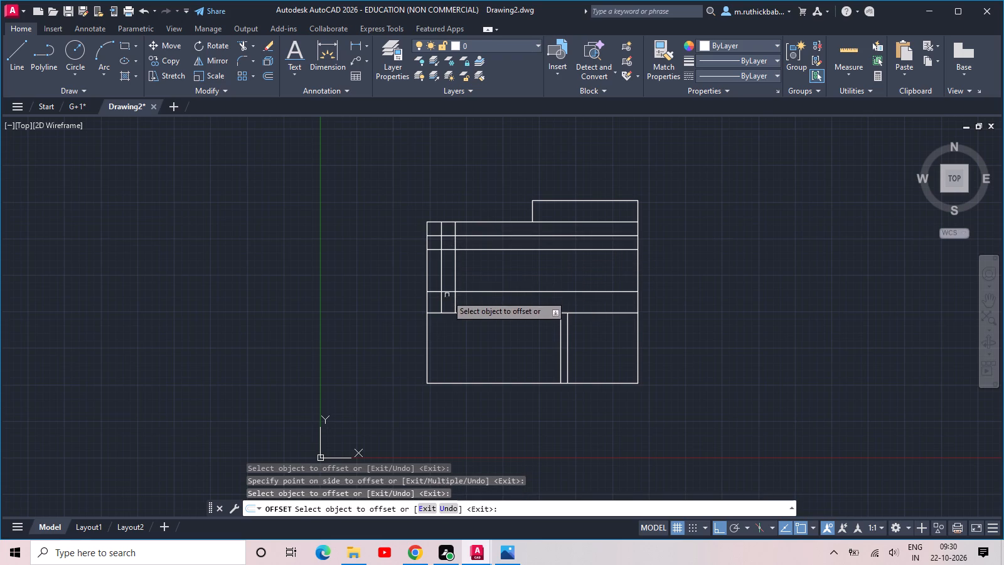
{"action": "left_click", "coordinate": [483, 292]}
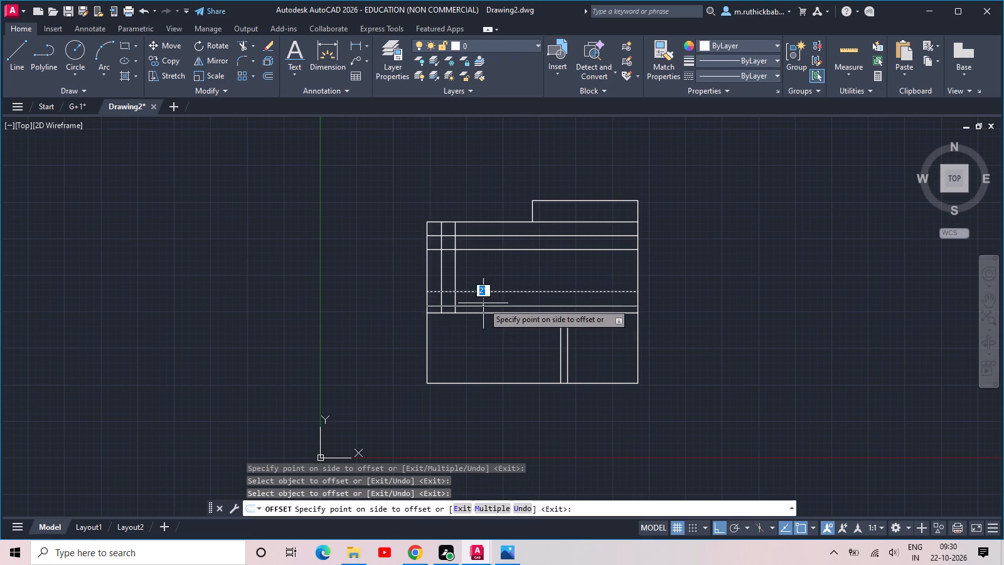
{"action": "type", "text": "1'"}
{"action": "key", "text": "Return"}
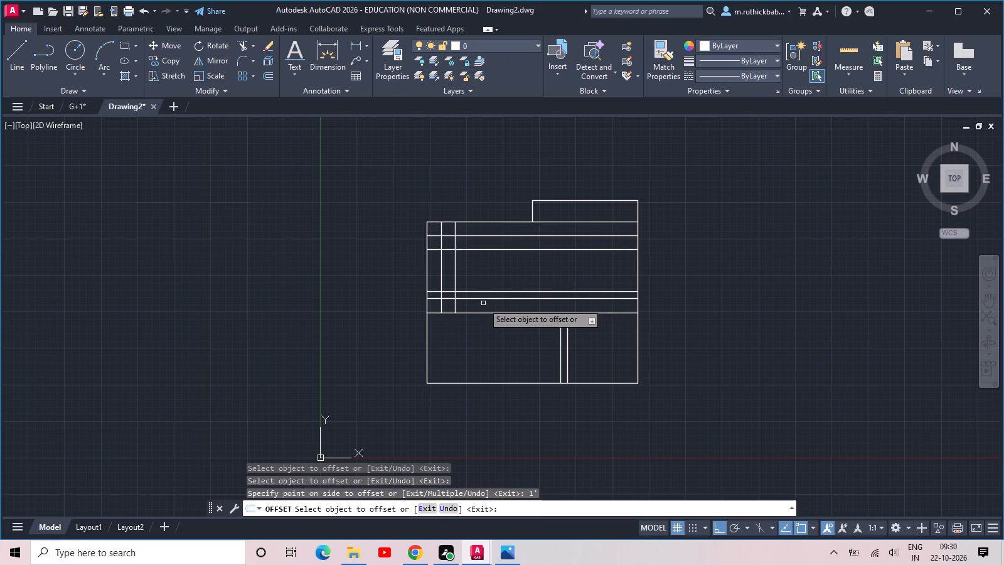
{"action": "key", "text": "Escape"}
{"action": "key", "text": "Escape"}
Trim the three lower inner horizontals between the two inner verticals, and cut the second inner vertical back to form the innermost frame's corners.
{"action": "type", "text": "tr"}
{"action": "key", "text": "space"}
{"action": "key", "text": "space"}
{"action": "left_click", "coordinate": [451, 256]}
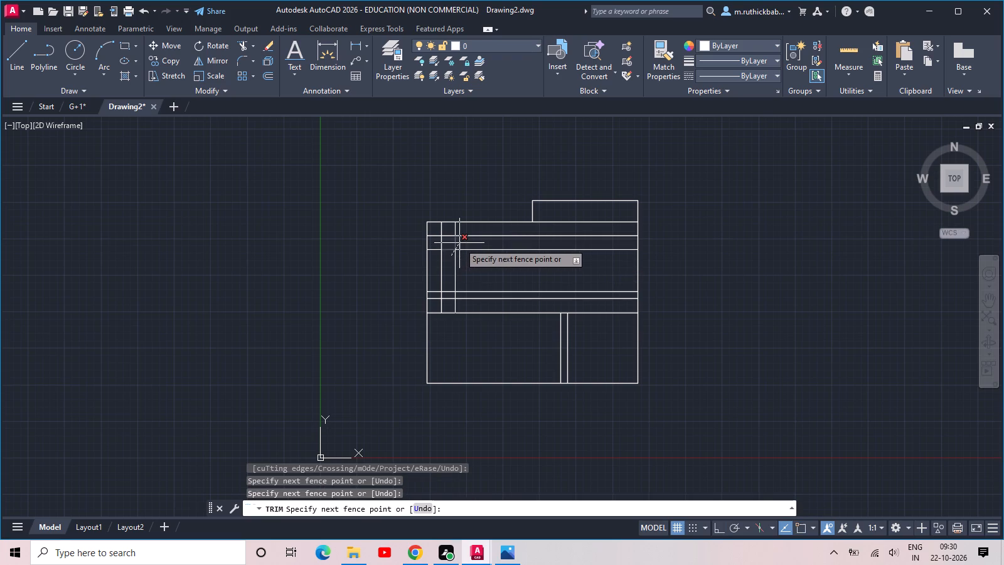
{"action": "left_click", "coordinate": [459, 243]}
{"action": "left_click", "coordinate": [449, 286]}
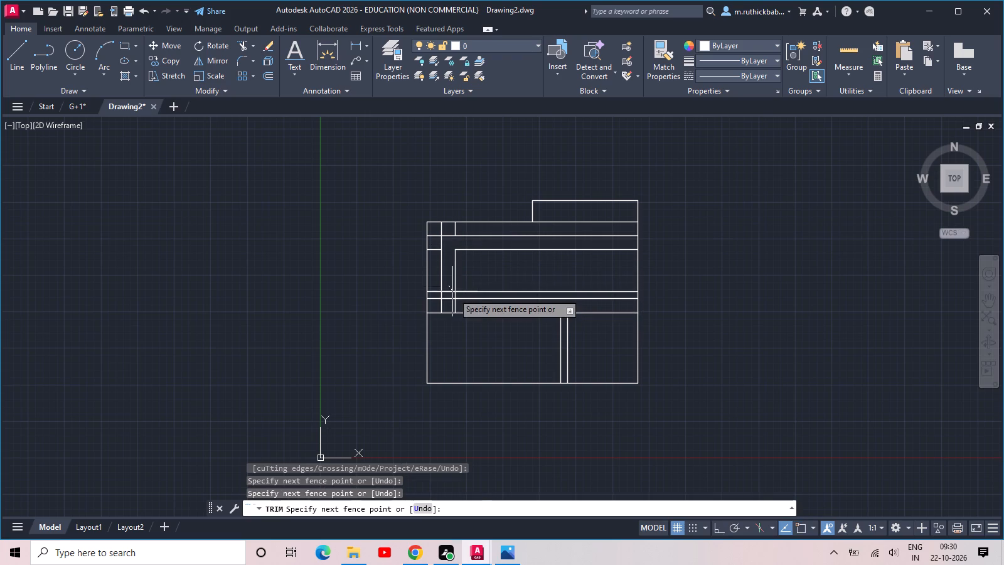
{"action": "left_click", "coordinate": [452, 304]}
{"action": "scroll", "coordinate": [453, 299], "scroll_direction": "up", "scroll_amount": 3}
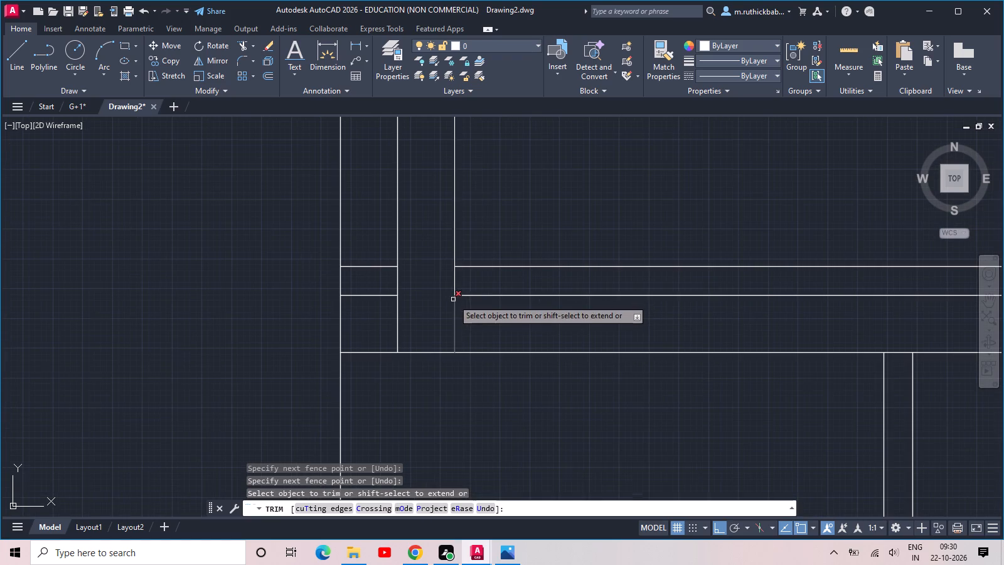
{"action": "left_click", "coordinate": [439, 320]}
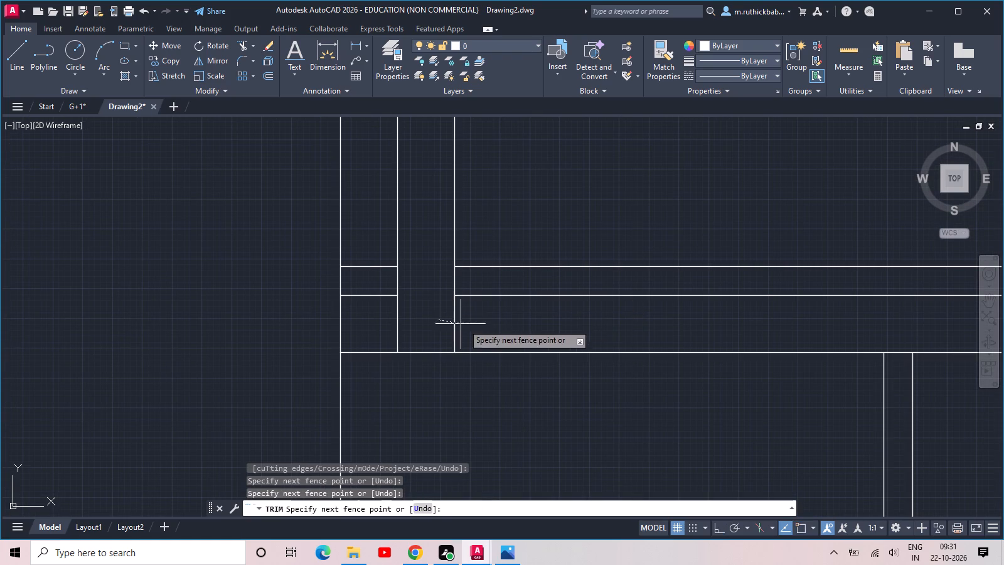
{"action": "left_click", "coordinate": [493, 321]}
Trim the horizontal stubs between the left edge and first inner vertical, and both inner verticals above the upper inner horizontal.
{"action": "scroll", "coordinate": [415, 282], "scroll_direction": "down", "scroll_amount": 1}
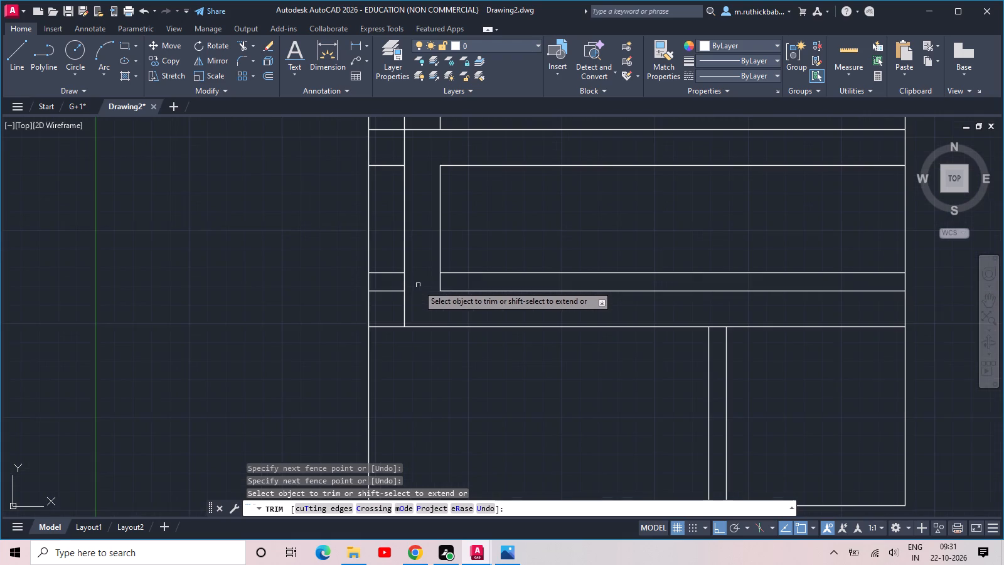
{"action": "middle_click_drag", "start_coordinate": [418, 285], "coordinate": [447, 325]}
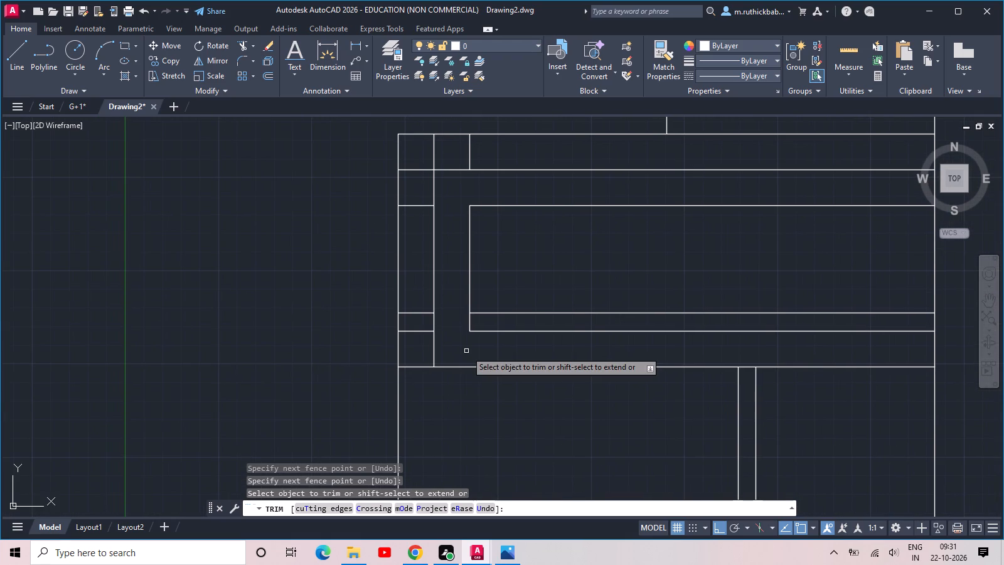
{"action": "left_click", "coordinate": [414, 347]}
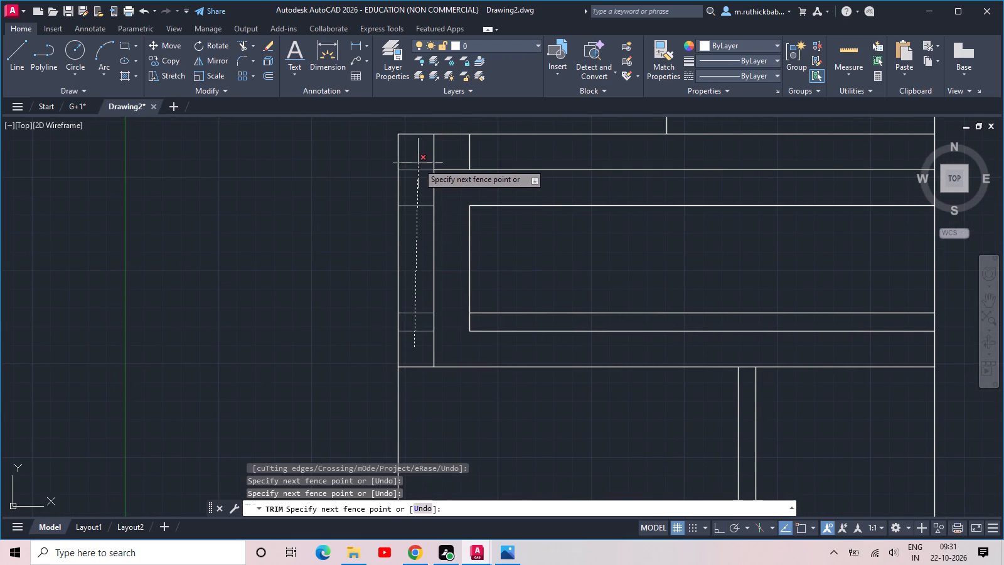
{"action": "left_click", "coordinate": [418, 163]}
{"action": "left_click", "coordinate": [419, 154]}
{"action": "left_click", "coordinate": [489, 155]}
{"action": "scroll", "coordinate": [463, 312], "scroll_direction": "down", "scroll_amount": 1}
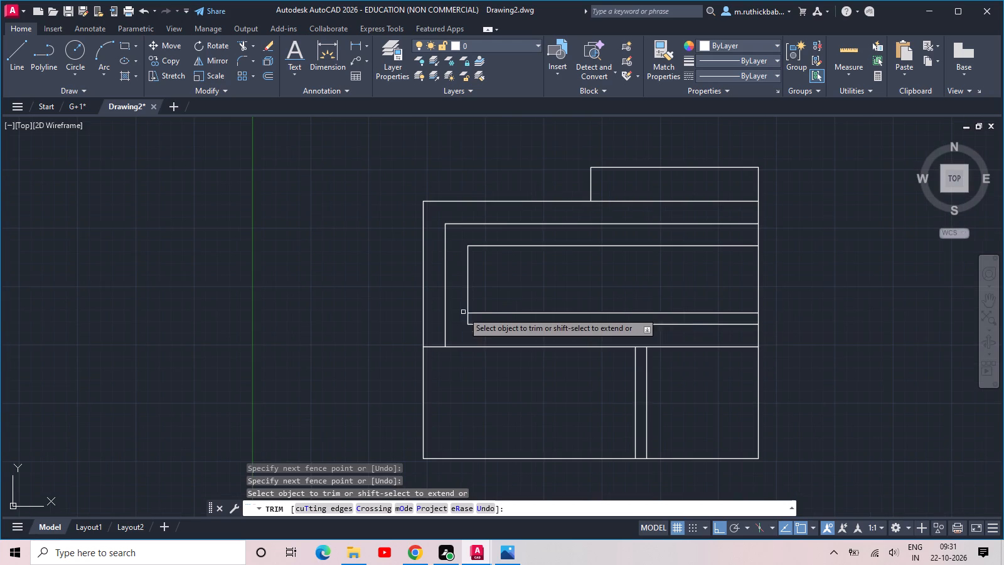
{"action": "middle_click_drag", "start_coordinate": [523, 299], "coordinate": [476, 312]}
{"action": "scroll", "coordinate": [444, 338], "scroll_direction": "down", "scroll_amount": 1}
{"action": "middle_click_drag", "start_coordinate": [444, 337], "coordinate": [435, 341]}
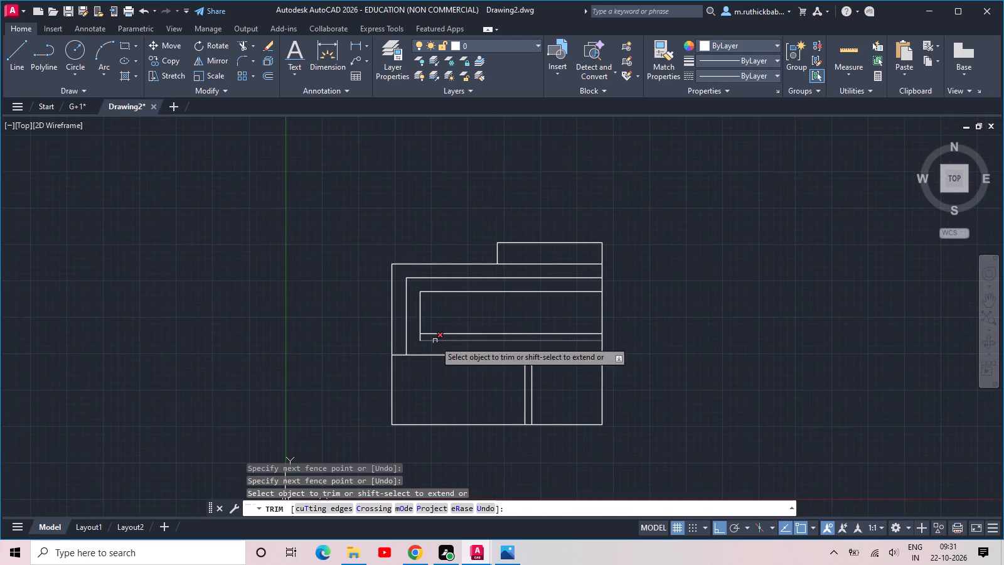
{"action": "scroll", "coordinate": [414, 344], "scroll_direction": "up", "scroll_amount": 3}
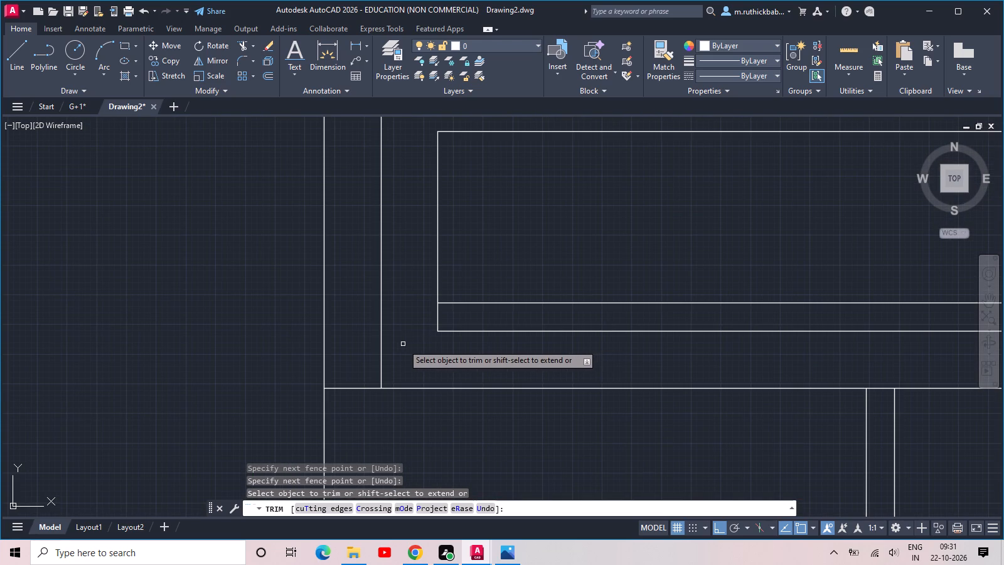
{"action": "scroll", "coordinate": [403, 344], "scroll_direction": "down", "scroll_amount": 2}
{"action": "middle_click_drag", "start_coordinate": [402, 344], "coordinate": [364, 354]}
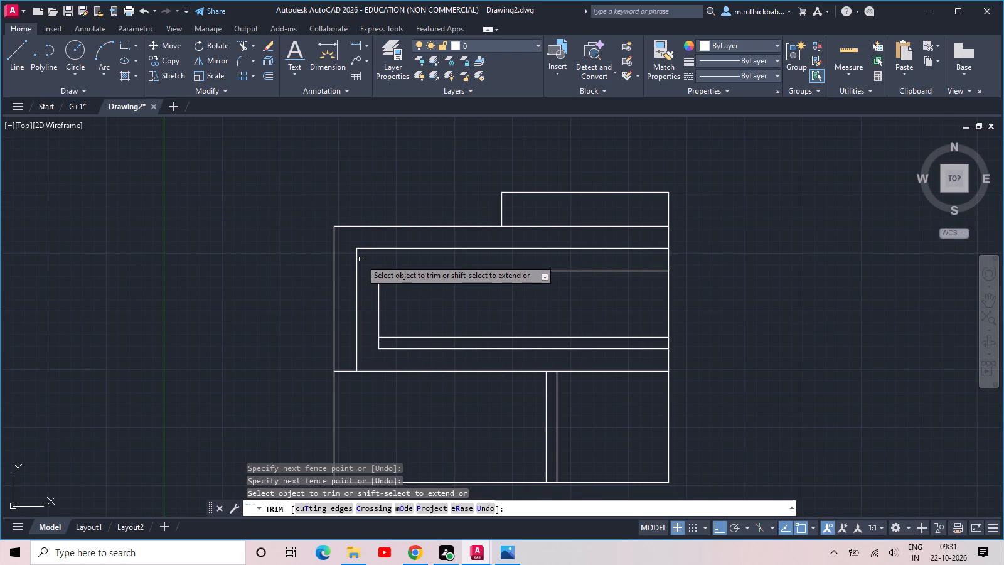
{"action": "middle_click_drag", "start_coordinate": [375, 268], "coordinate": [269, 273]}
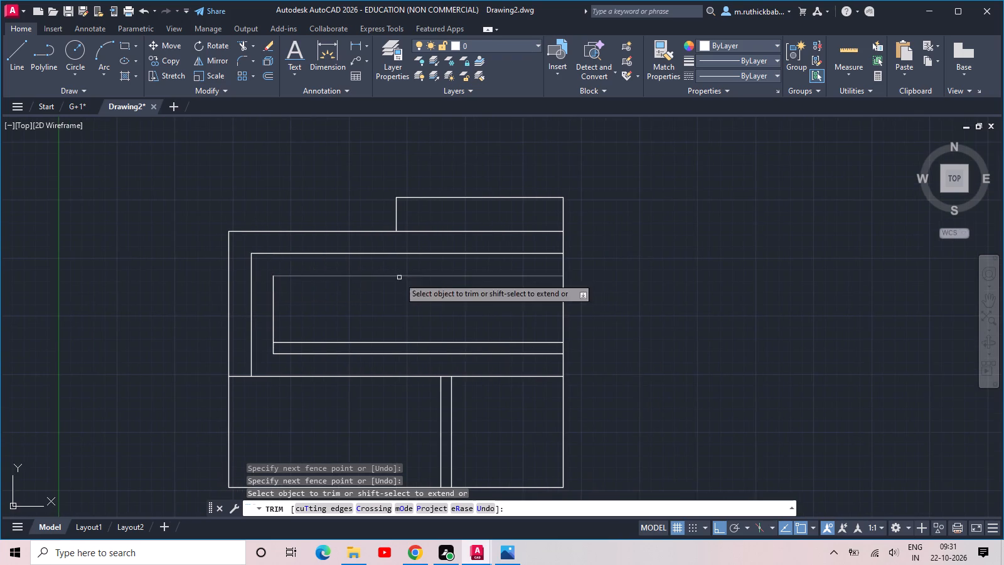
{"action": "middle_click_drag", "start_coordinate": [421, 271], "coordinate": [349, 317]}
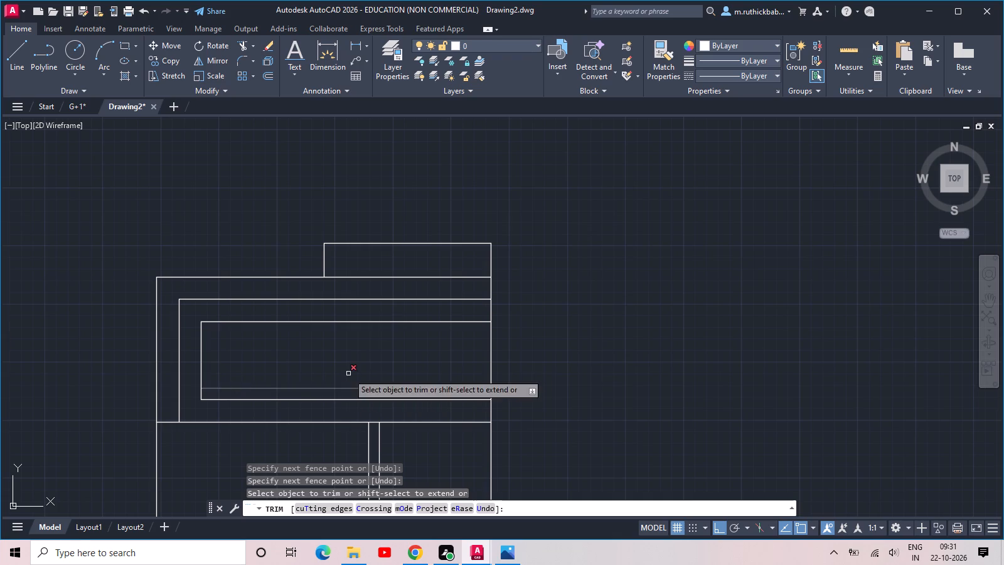
Extend the right-hand line of the ground floor's vertical pair up through the upper block to the innermost frame's top line.
{"action": "middle_click_drag", "start_coordinate": [369, 363], "coordinate": [266, 439]}
{"action": "scroll", "coordinate": [252, 430], "scroll_direction": "down", "scroll_amount": 2}
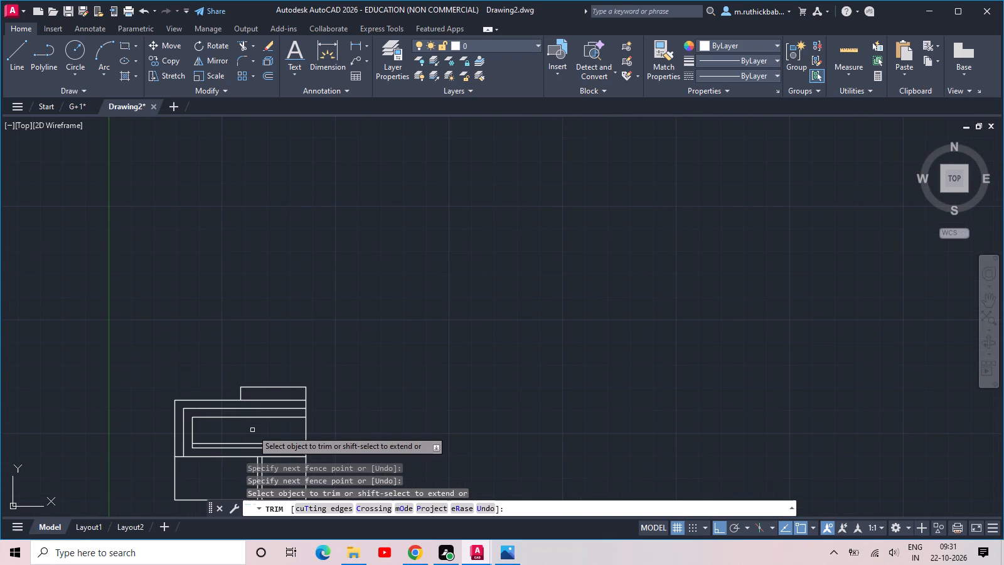
{"action": "key", "text": "Escape"}
{"action": "middle_click_drag", "start_coordinate": [279, 422], "coordinate": [339, 246]}
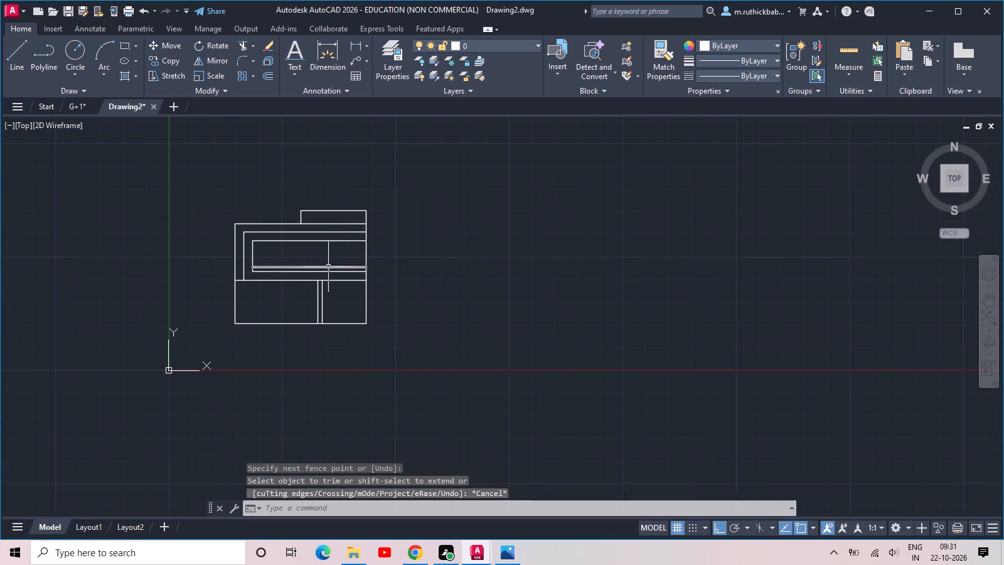
{"action": "scroll", "coordinate": [328, 267], "scroll_direction": "up", "scroll_amount": 2}
{"action": "middle_click_drag", "start_coordinate": [327, 266], "coordinate": [346, 305]}
{"action": "scroll", "coordinate": [353, 301], "scroll_direction": "up", "scroll_amount": 1}
{"action": "type", "text": "ex"}
{"action": "key", "text": "space"}
{"action": "key", "text": "space"}
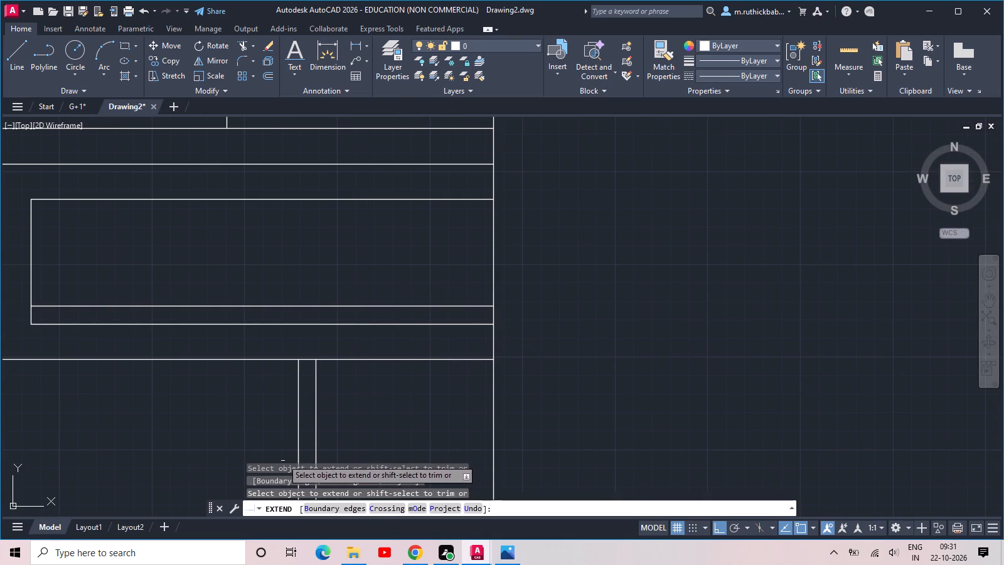
{"action": "left_click", "coordinate": [336, 404]}
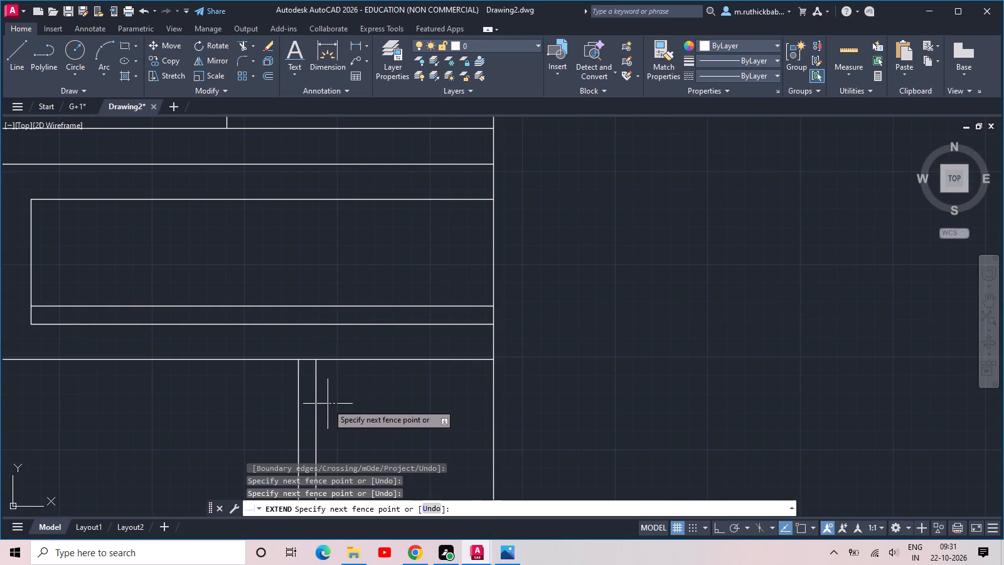
{"action": "left_click", "coordinate": [309, 403]}
{"action": "left_click", "coordinate": [326, 394]}
{"action": "left_click", "coordinate": [319, 395]}
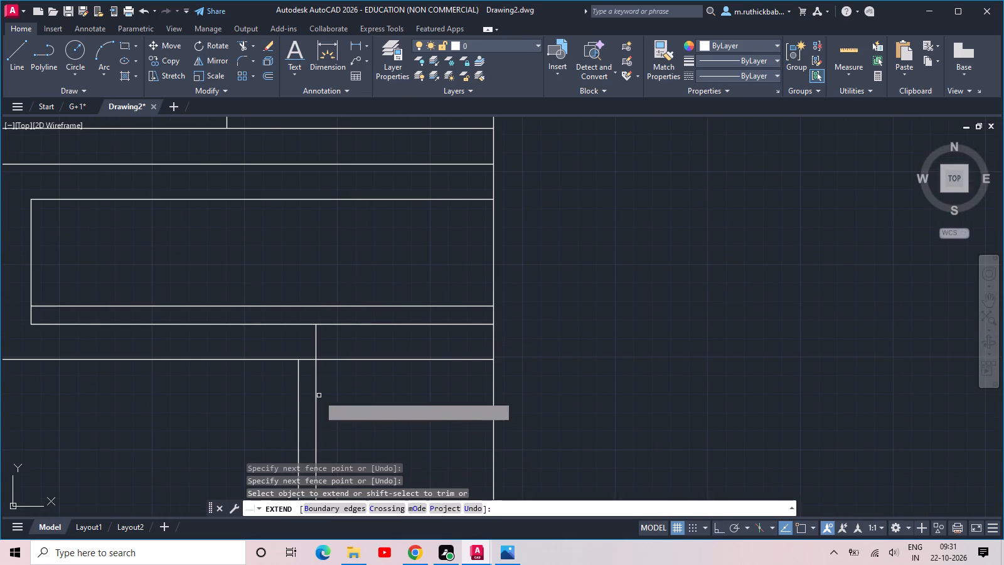
{"action": "left_click", "coordinate": [321, 344]}
{"action": "left_click", "coordinate": [294, 343]}
{"action": "left_click", "coordinate": [334, 341]}
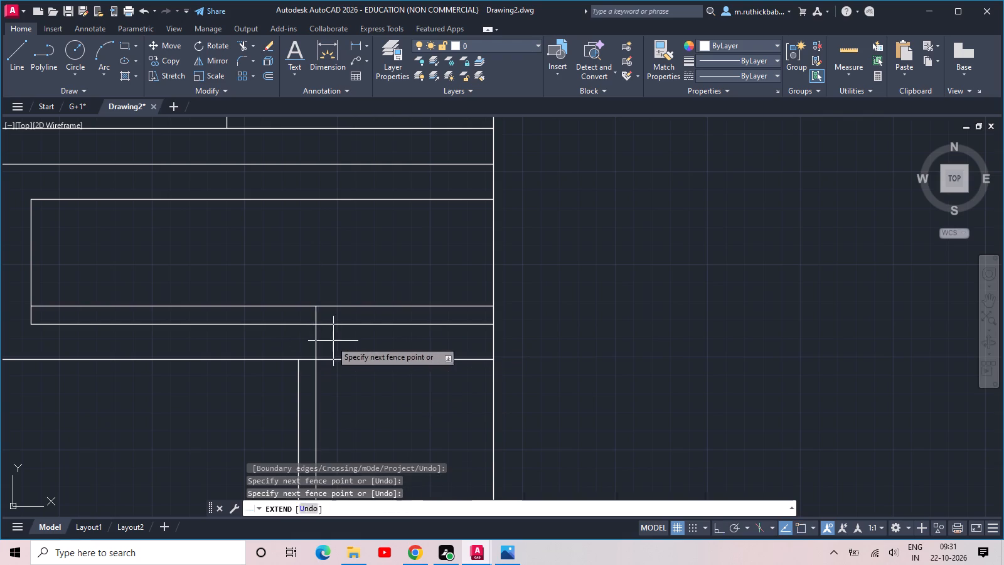
{"action": "left_click", "coordinate": [303, 342]}
{"action": "key", "text": "Escape"}
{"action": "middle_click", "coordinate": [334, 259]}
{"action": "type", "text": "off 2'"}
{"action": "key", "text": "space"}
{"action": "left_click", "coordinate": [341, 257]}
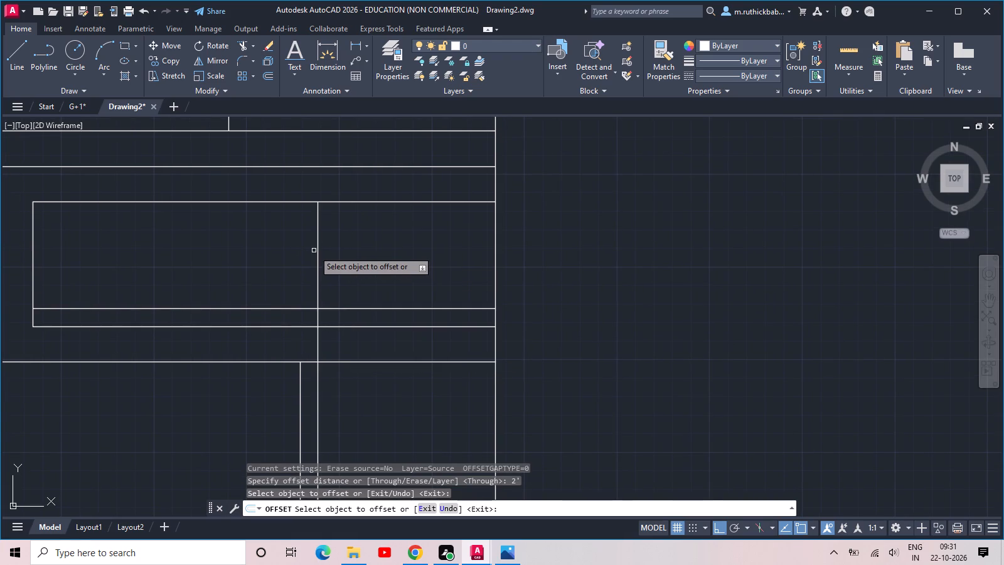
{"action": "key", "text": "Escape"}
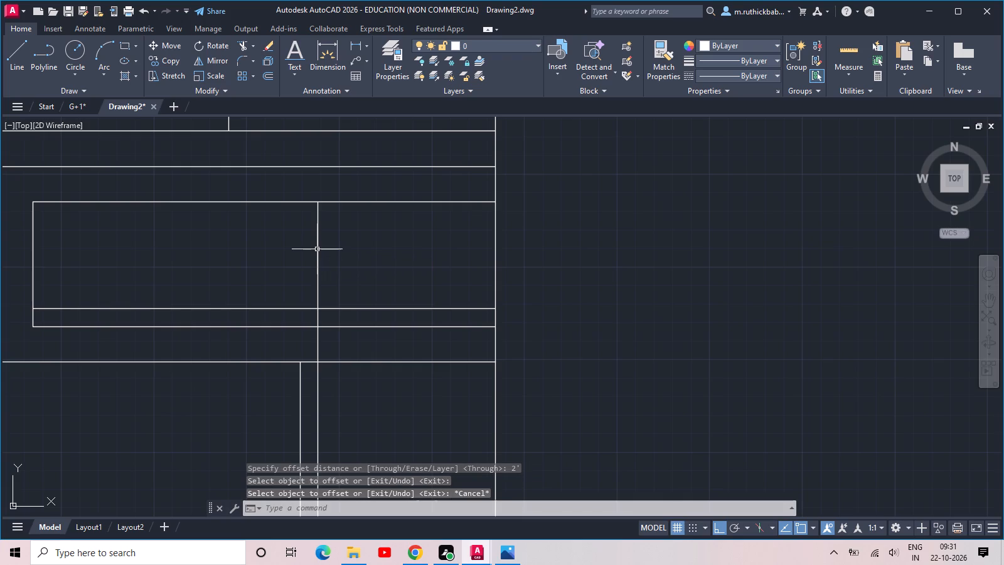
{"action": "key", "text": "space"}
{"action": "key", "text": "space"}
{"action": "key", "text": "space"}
Offset the extended vertical line 24" to the left.
{"action": "key", "text": "space"}
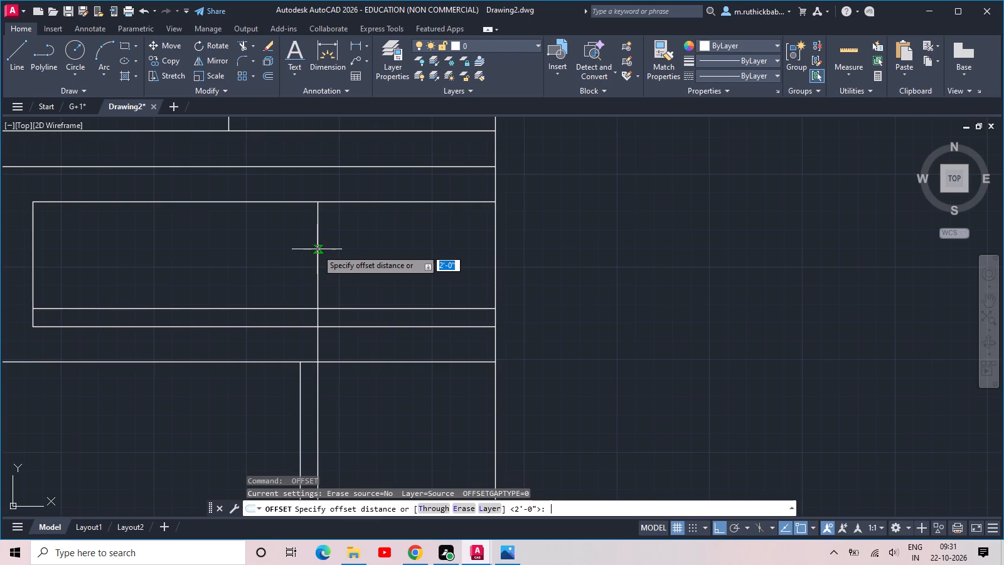
{"action": "type", "text": "24"}
{"action": "key", "text": "space"}
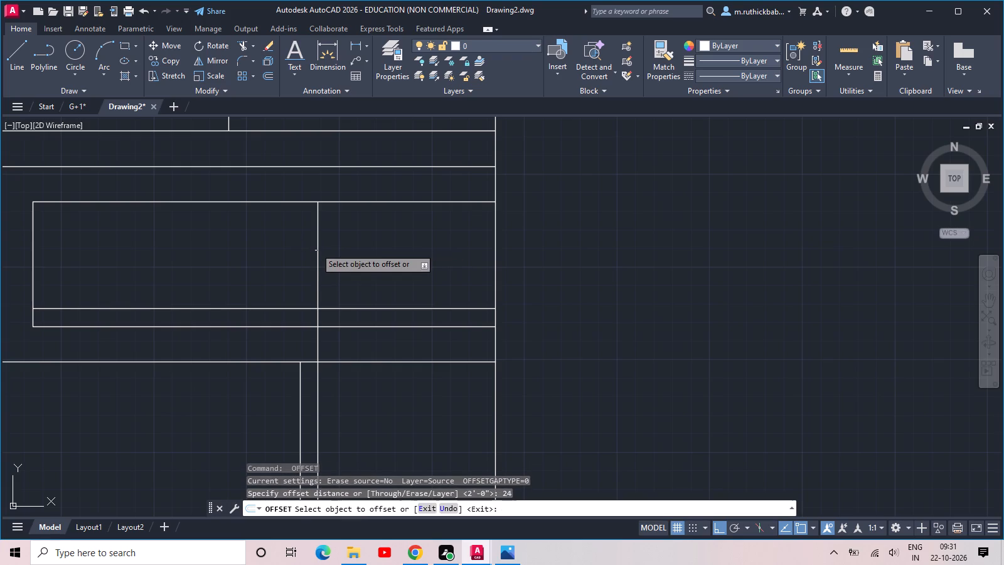
{"action": "left_click", "coordinate": [316, 248]}
{"action": "left_click", "coordinate": [296, 252]}
{"action": "key", "text": "Escape"}
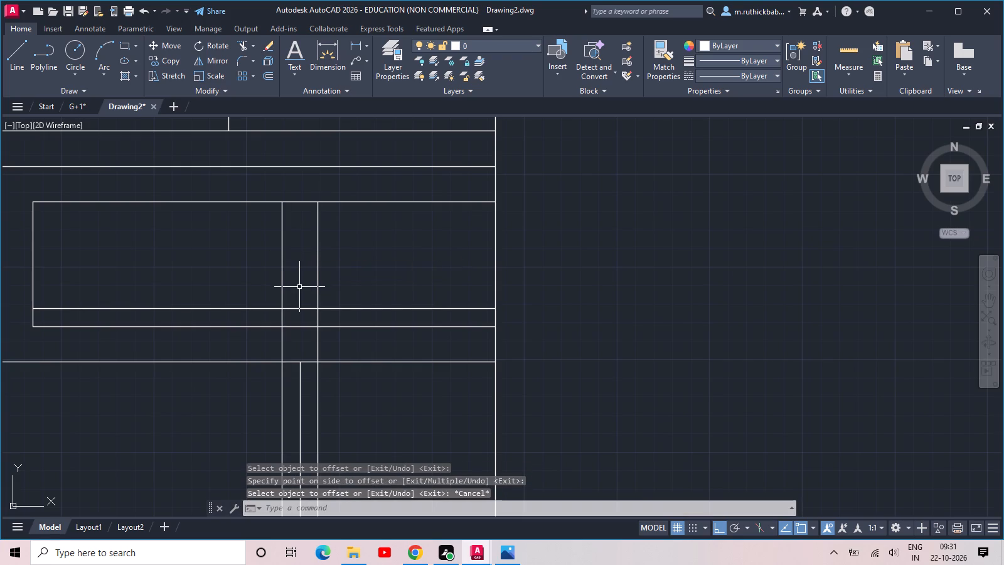
Trim the new offset vertical between the innermost frame's two lower horizontals and erase its leftover piece below the frame.
{"action": "type", "text": "tr"}
{"action": "key", "text": "space"}
{"action": "key", "text": "space"}
{"action": "left_click", "coordinate": [273, 313]}
{"action": "left_click", "coordinate": [306, 316]}
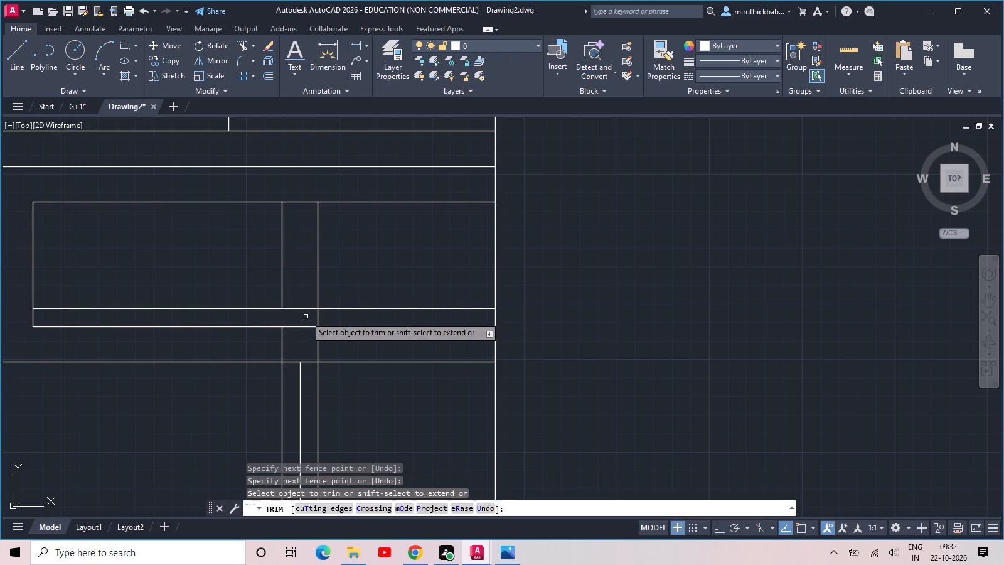
{"action": "key", "text": "Escape"}
{"action": "left_click", "coordinate": [293, 352]}
{"action": "left_click", "coordinate": [269, 340]}
{"action": "key", "text": "Delete"}
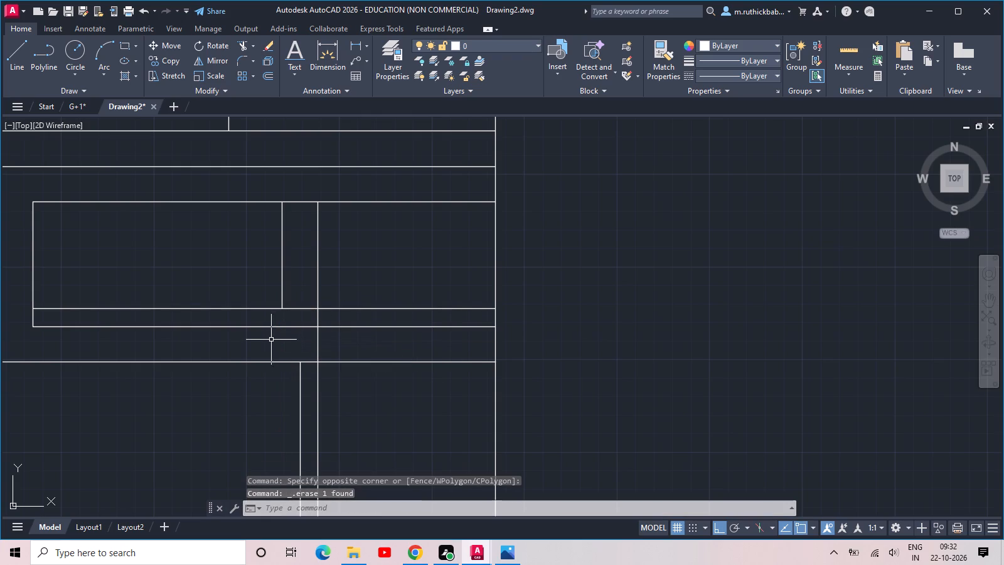
{"action": "scroll", "coordinate": [277, 334], "scroll_direction": "down", "scroll_amount": 1}
{"action": "middle_click_drag", "start_coordinate": [283, 321], "coordinate": [283, 362]}
{"action": "middle_click_drag", "start_coordinate": [290, 346], "coordinate": [257, 372]}
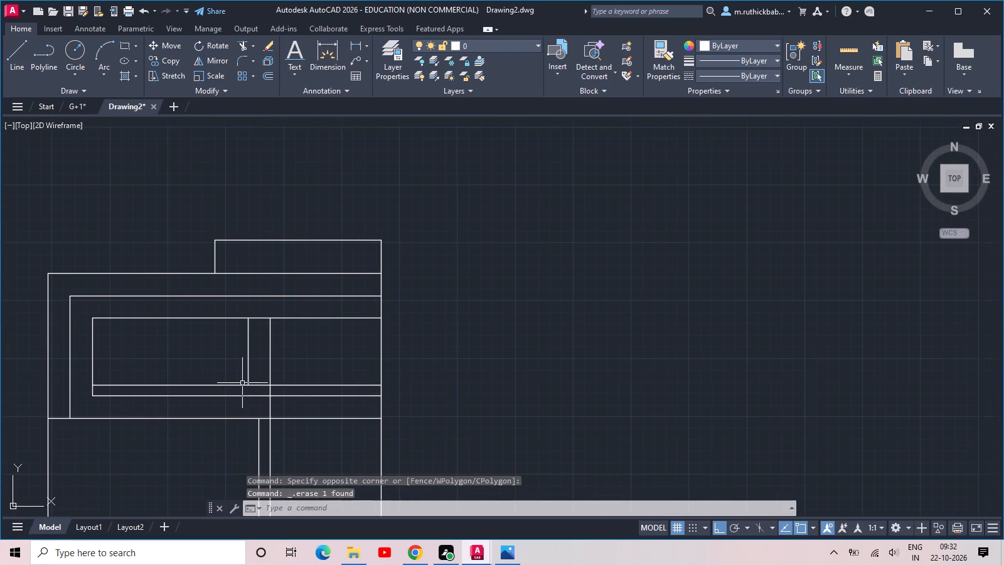
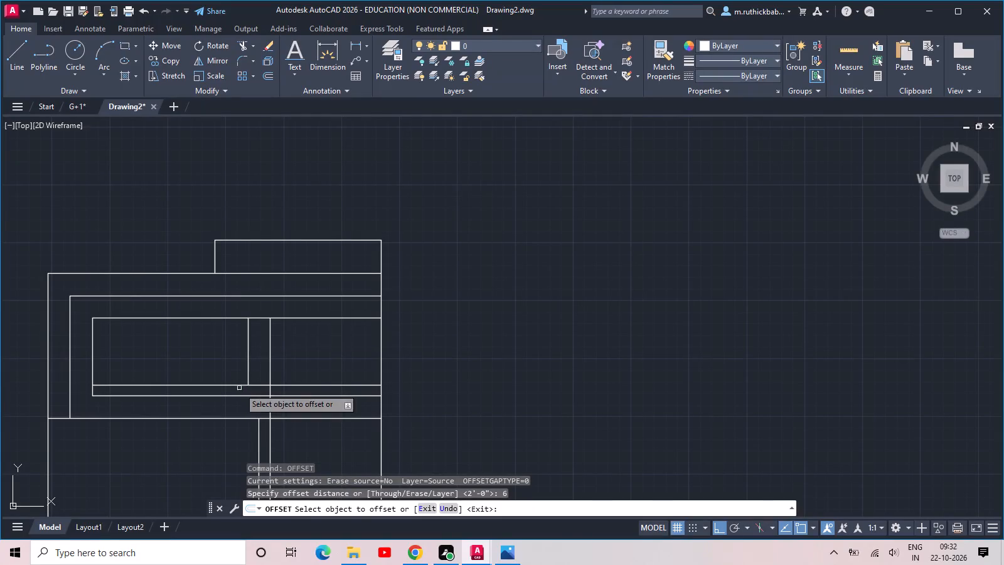
Offset the parapet block's top line and left line 9" inward.
{"action": "left_click", "coordinate": [260, 239]}
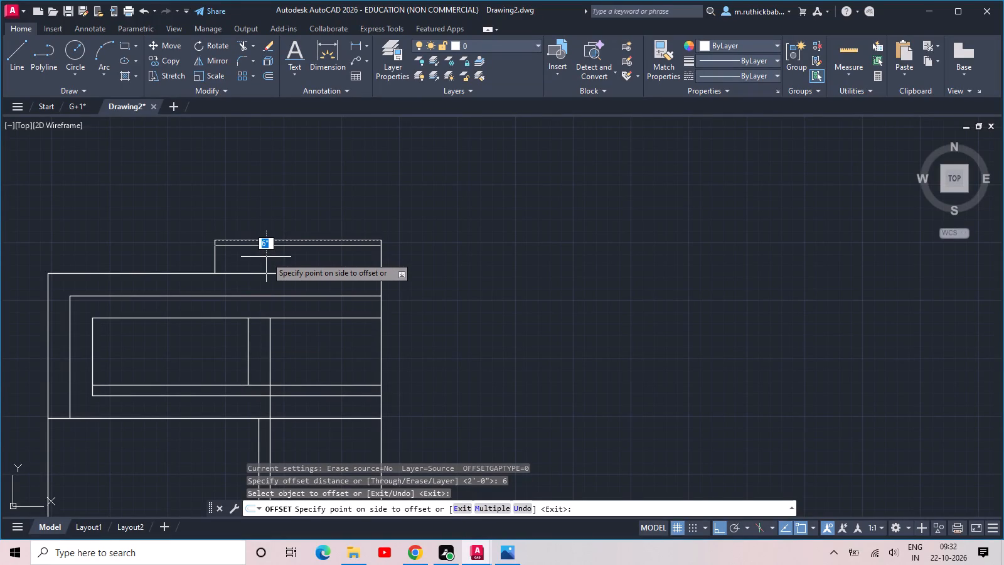
{"action": "key", "text": "9"}
{"action": "key", "text": "space"}
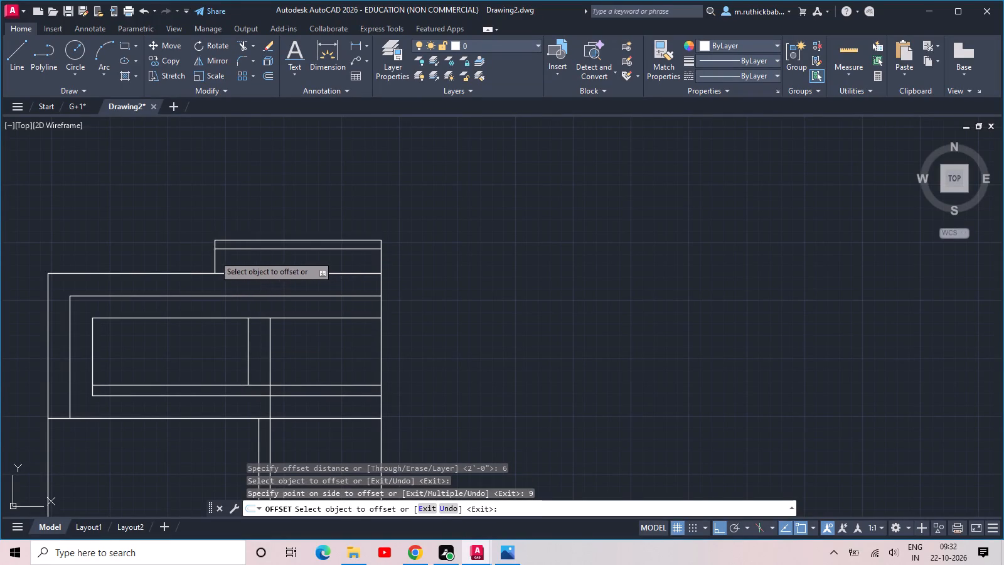
{"action": "left_click", "coordinate": [214, 256]}
{"action": "type", "text": "9"}
{"action": "key", "text": "space"}
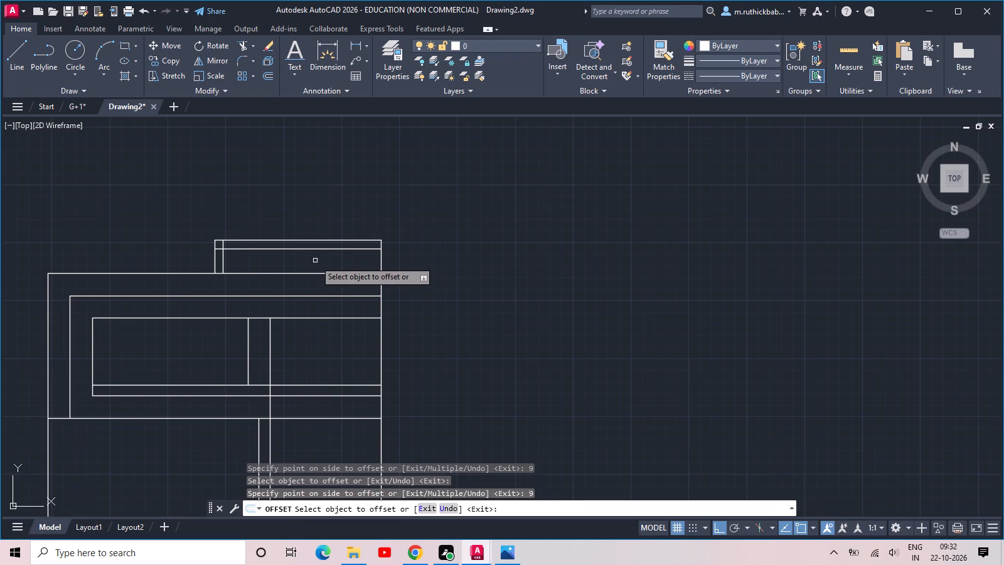
Offset the right edge of the upper floor and parapet 6" inward.
{"action": "left_click", "coordinate": [380, 345]}
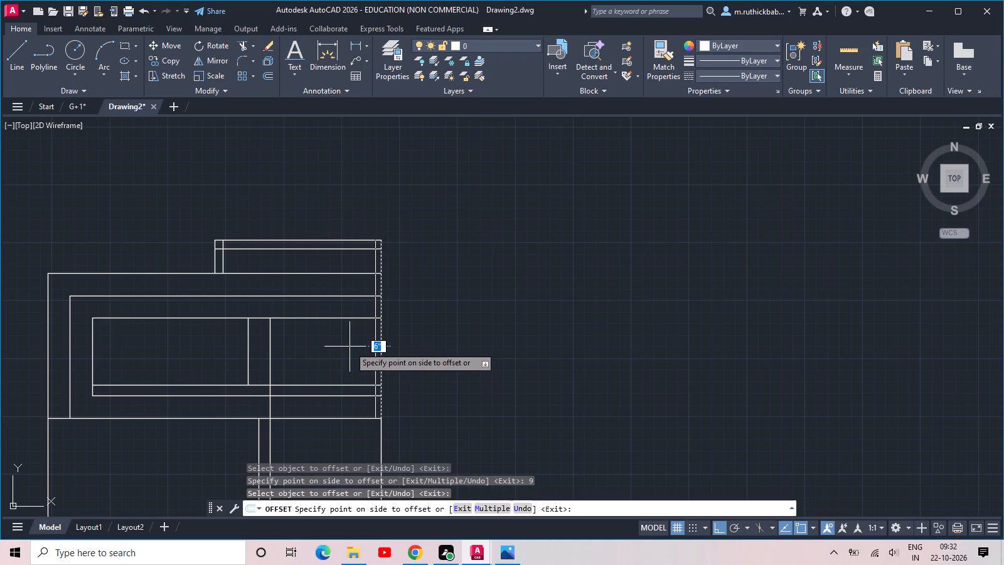
{"action": "left_click", "coordinate": [350, 347]}
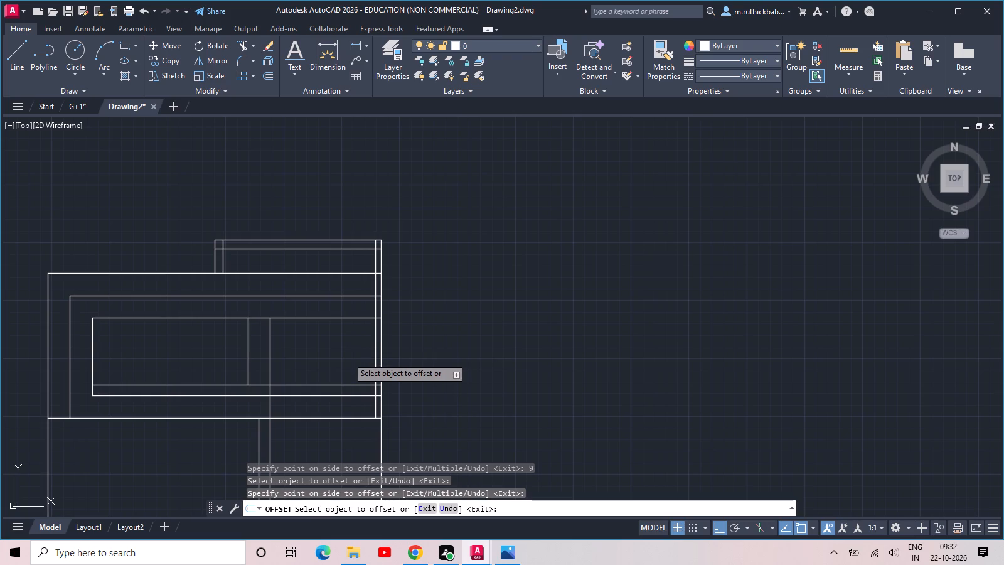
{"action": "key", "text": "Escape"}
{"action": "key", "text": "Escape"}
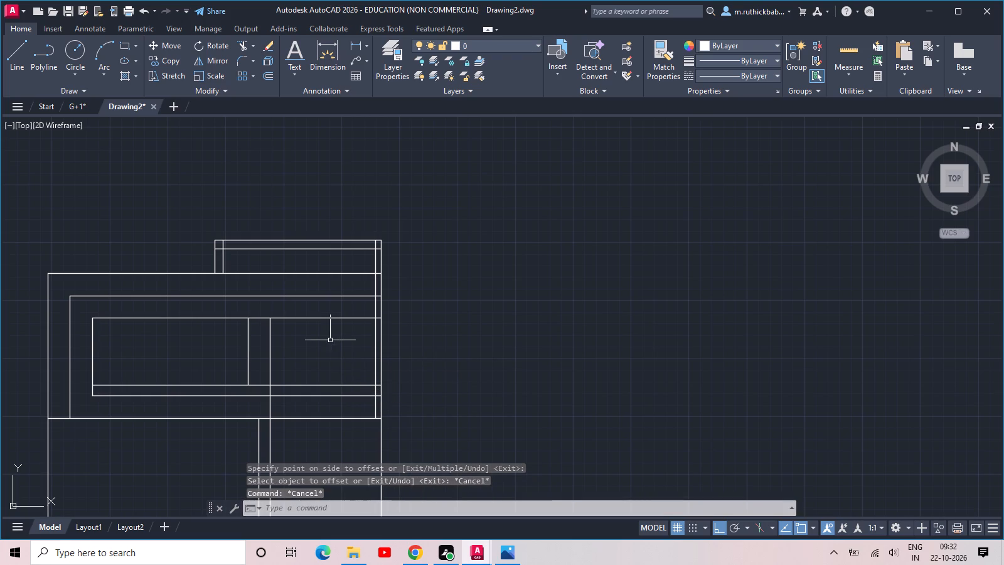
Trim the crossing stubs at both upper corners of the parapet's inner outline so the offset lines meet cleanly.
{"action": "key", "text": "t"}
{"action": "key", "text": "r"}
{"action": "key", "text": "space"}
{"action": "key", "text": "space"}
{"action": "scroll", "coordinate": [202, 239], "scroll_direction": "up", "scroll_amount": 5}
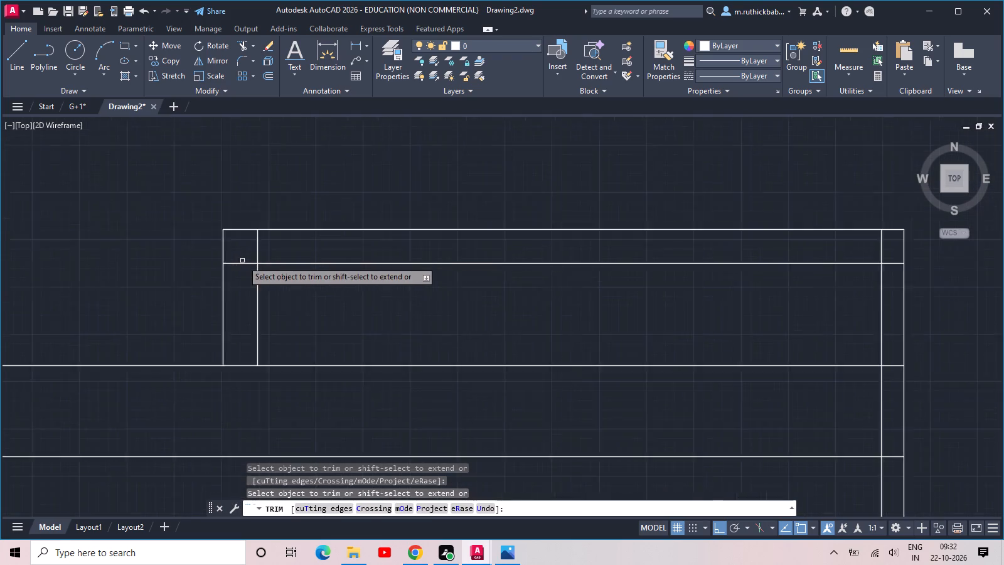
{"action": "left_click_drag", "start_coordinate": [237, 279], "coordinate": [248, 262]}
{"action": "left_click", "coordinate": [302, 214]}
{"action": "left_click", "coordinate": [260, 232]}
{"action": "scroll", "coordinate": [338, 217], "scroll_direction": "down", "scroll_amount": 3}
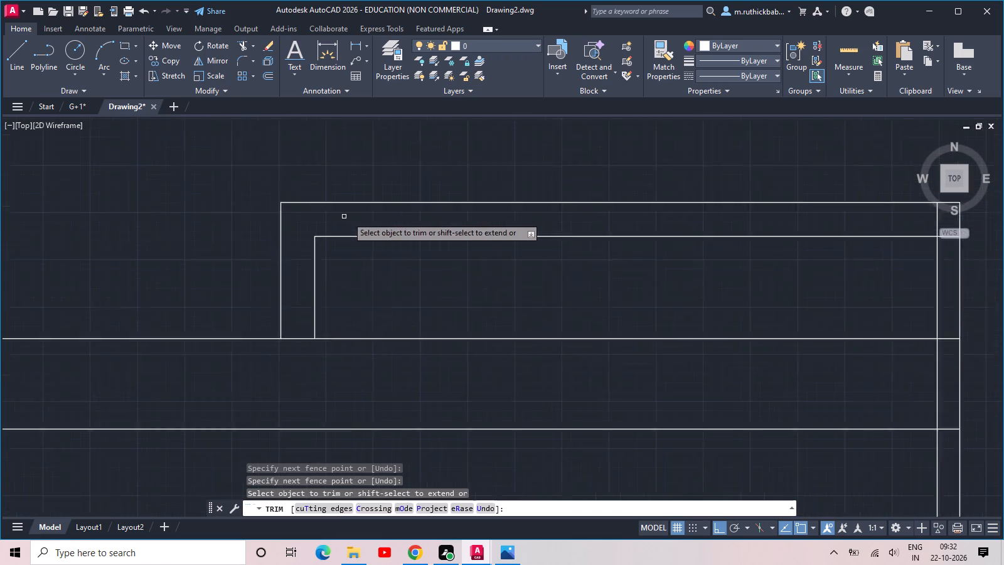
{"action": "middle_click_drag", "start_coordinate": [566, 205], "coordinate": [314, 220]}
{"action": "scroll", "coordinate": [420, 231], "scroll_direction": "up", "scroll_amount": 2}
{"action": "left_click_drag", "start_coordinate": [503, 230], "coordinate": [515, 231]}
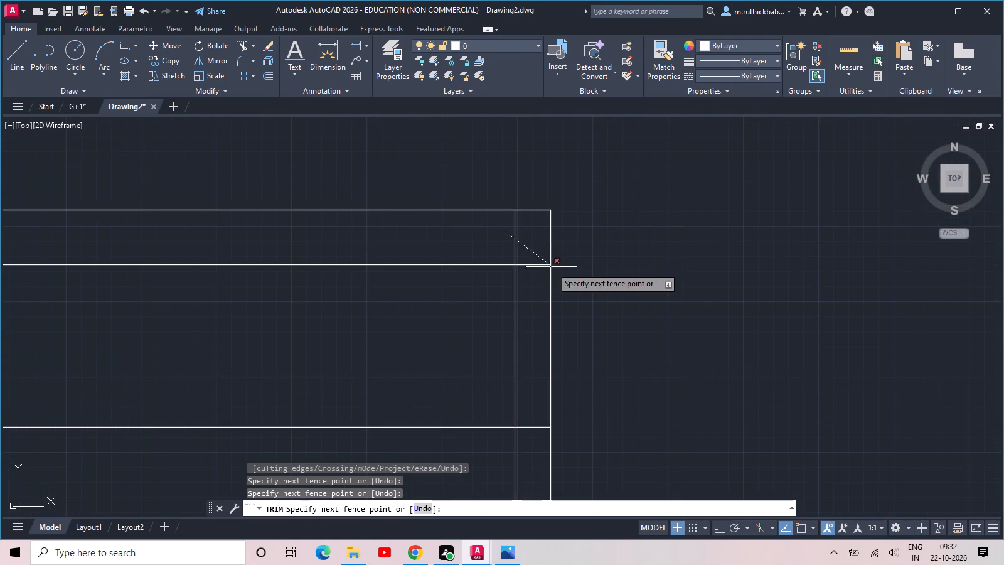
{"action": "left_click", "coordinate": [545, 290]}
Trim the upper floor's horizontal lines within the narrow strip between the new inner vertical and the right edge.
{"action": "scroll", "coordinate": [542, 286], "scroll_direction": "down", "scroll_amount": 1}
{"action": "left_click", "coordinate": [542, 286]}
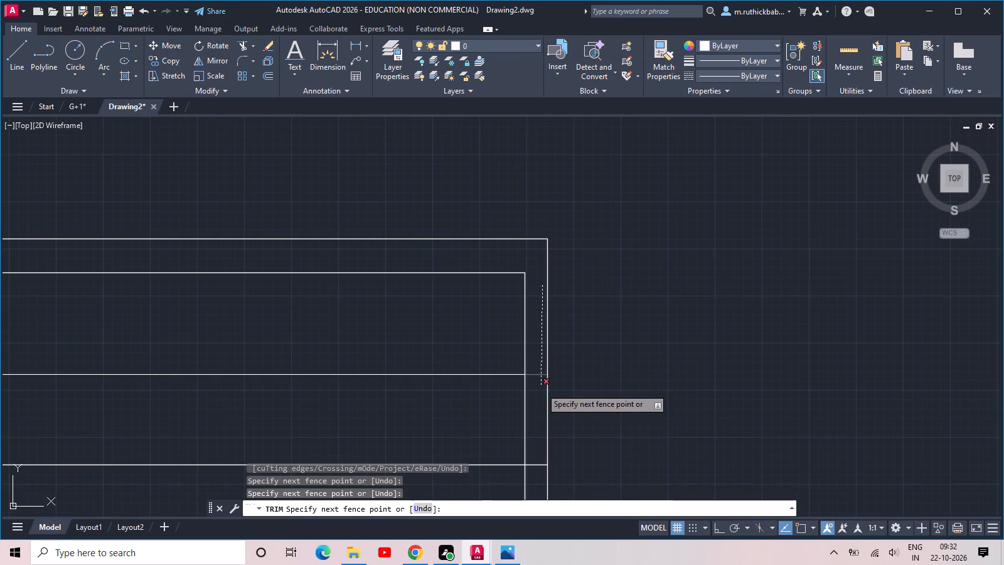
{"action": "middle_click_drag", "start_coordinate": [541, 389], "coordinate": [487, 200]}
{"action": "middle_click_drag", "start_coordinate": [494, 424], "coordinate": [507, 311]}
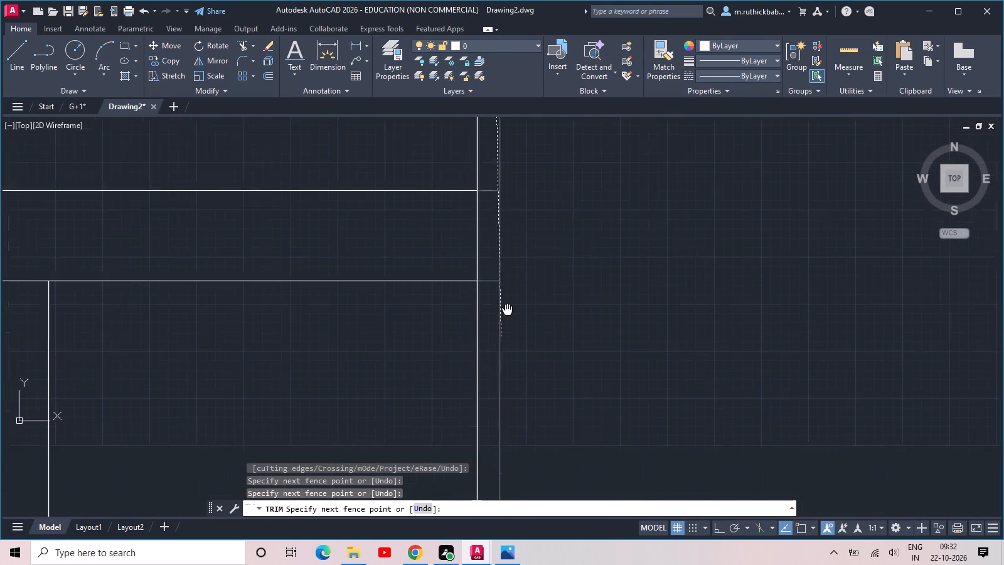
{"action": "middle_click_drag", "start_coordinate": [507, 311], "coordinate": [543, 122]}
{"action": "left_click", "coordinate": [531, 431]}
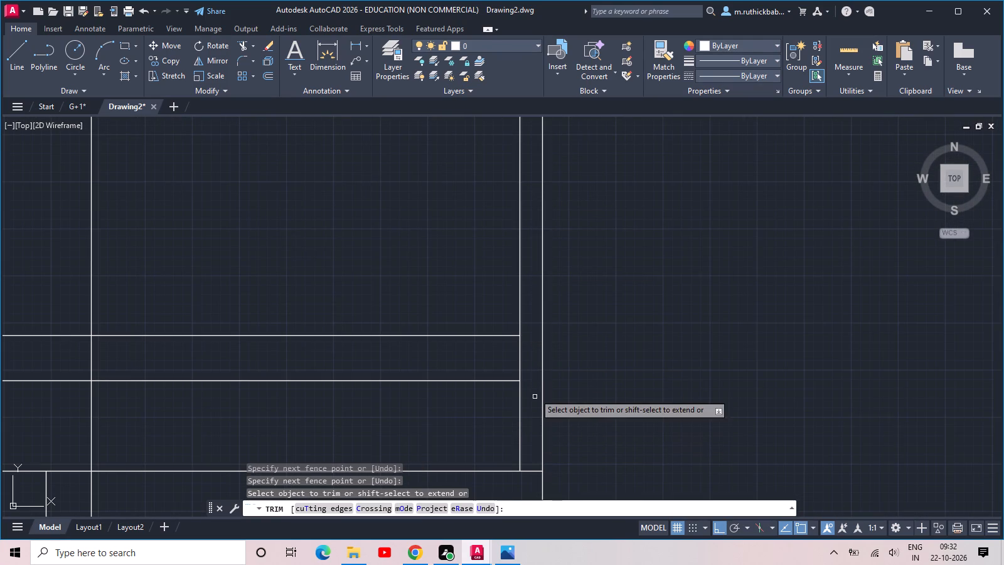
Trim the innermost frame's bottom line right of the extended vertical, and the 6" offset vertical below the remaining lower horizontal.
{"action": "scroll", "coordinate": [534, 362], "scroll_direction": "down", "scroll_amount": 2}
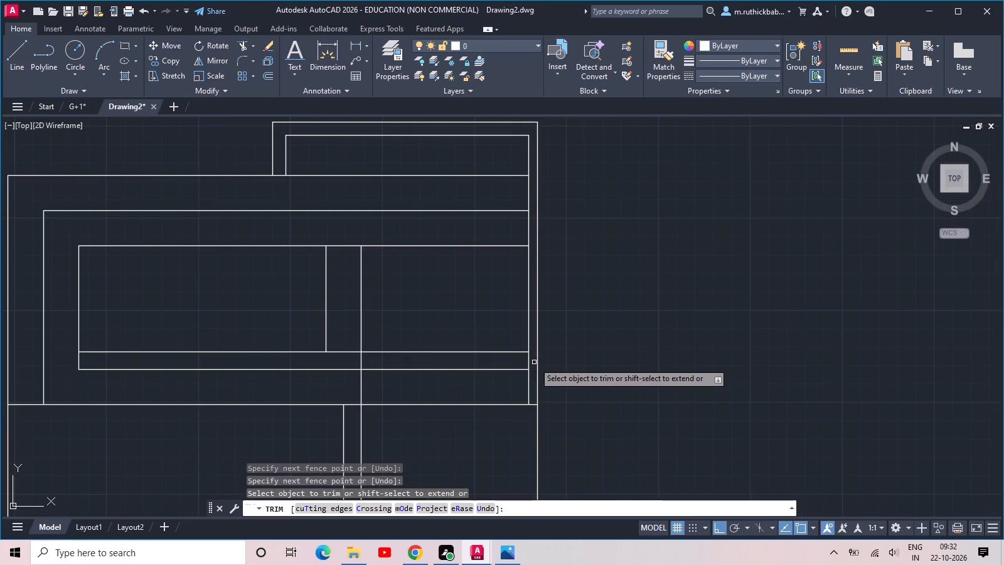
{"action": "scroll", "coordinate": [534, 362], "scroll_direction": "up", "scroll_amount": 2}
{"action": "left_click", "coordinate": [534, 362]}
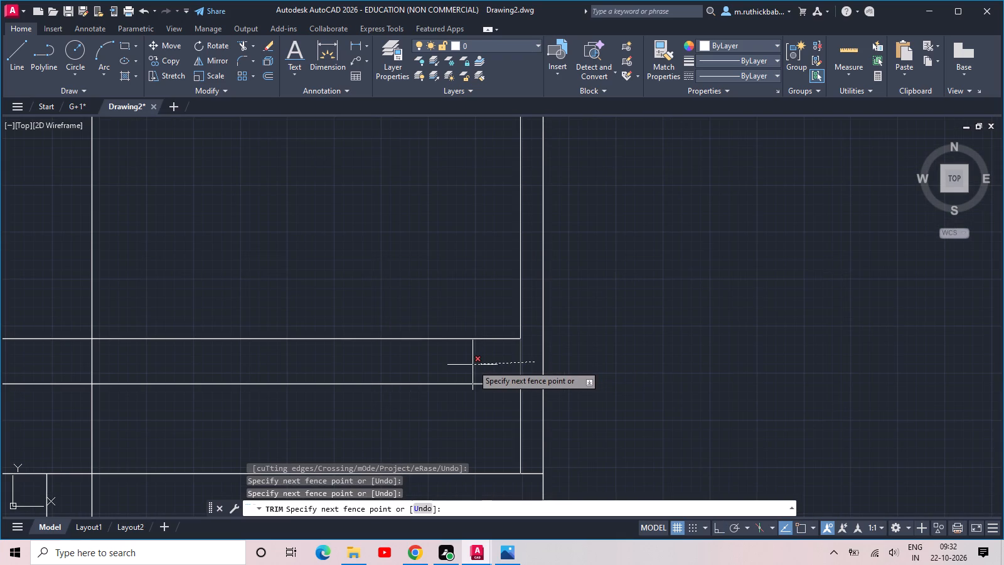
{"action": "left_click", "coordinate": [530, 357]}
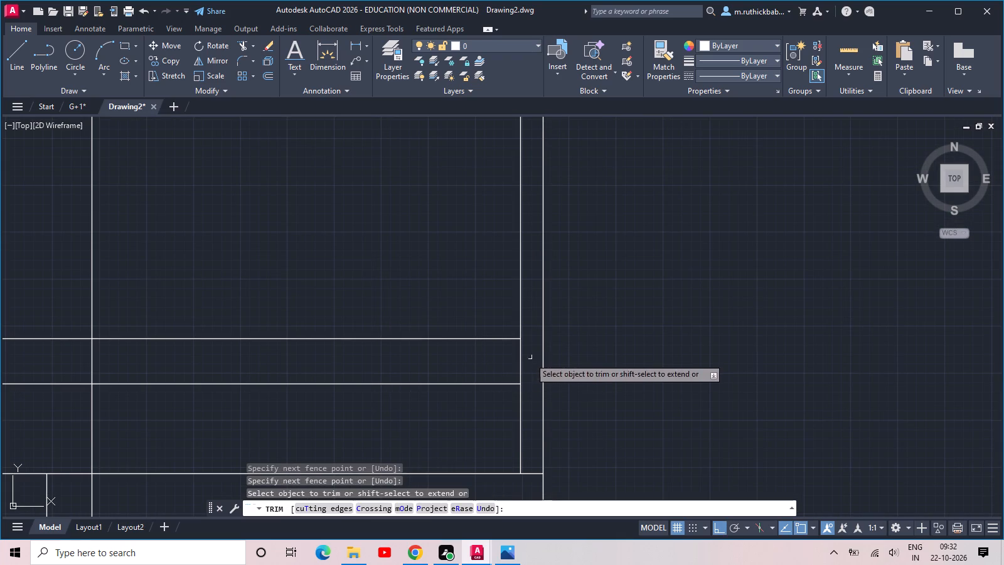
{"action": "left_click", "coordinate": [427, 424]}
{"action": "left_click", "coordinate": [422, 365]}
{"action": "left_click", "coordinate": [530, 377]}
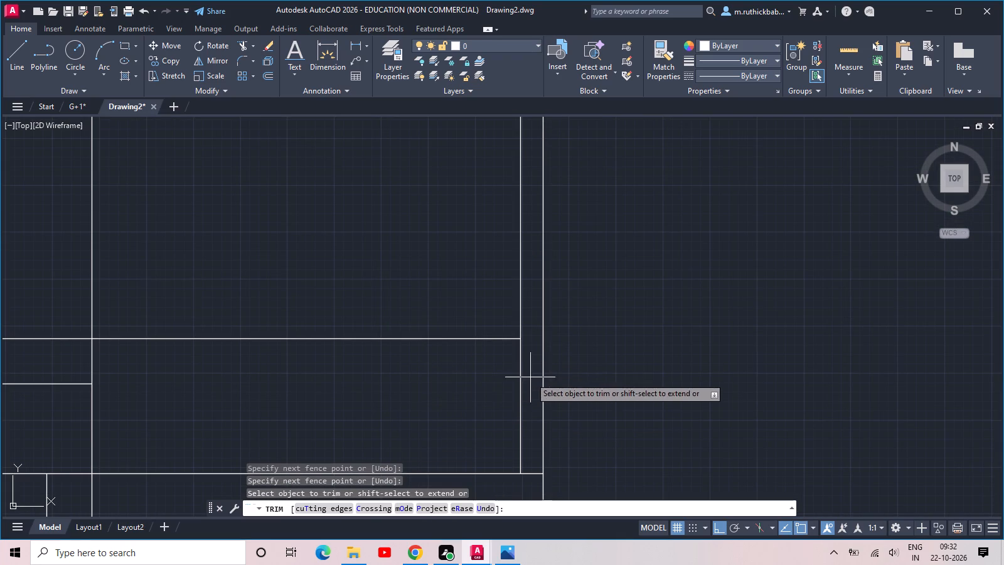
{"action": "left_click", "coordinate": [506, 401]}
Trim the upper of the two lower horizontals between the inner verticals, and the extended vertical between the frame's bottom line and the ground floor.
{"action": "scroll", "coordinate": [466, 406], "scroll_direction": "down", "scroll_amount": 2}
{"action": "middle_click_drag", "start_coordinate": [370, 411], "coordinate": [538, 398]}
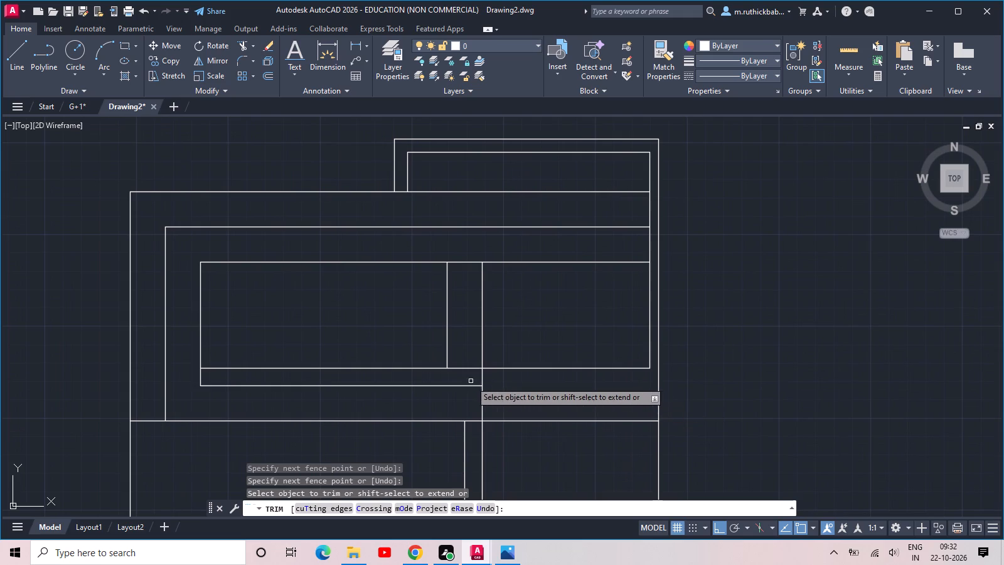
{"action": "scroll", "coordinate": [463, 372], "scroll_direction": "up", "scroll_amount": 1}
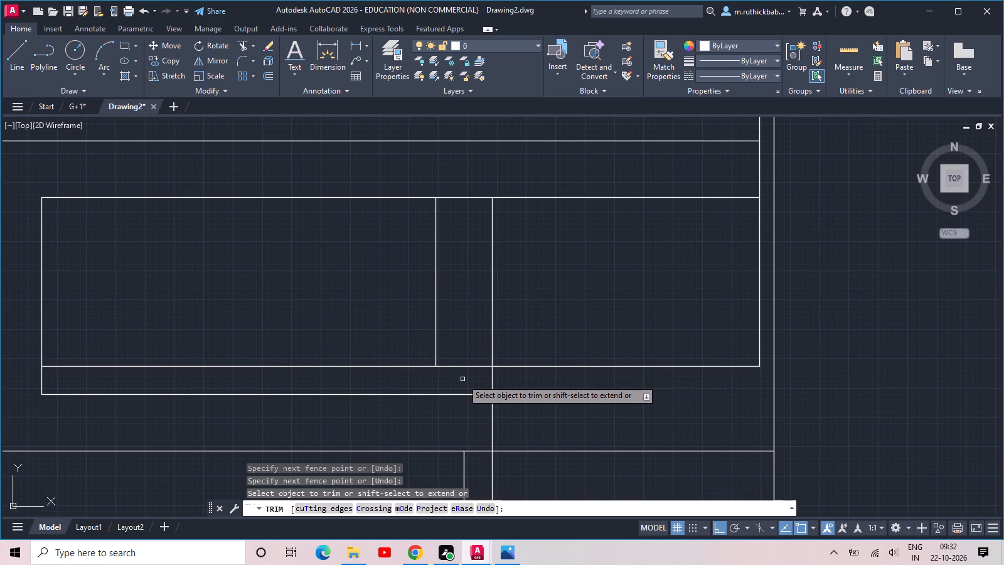
{"action": "left_click", "coordinate": [462, 379]}
{"action": "left_click", "coordinate": [457, 343]}
{"action": "scroll", "coordinate": [459, 343], "scroll_direction": "down", "scroll_amount": 1}
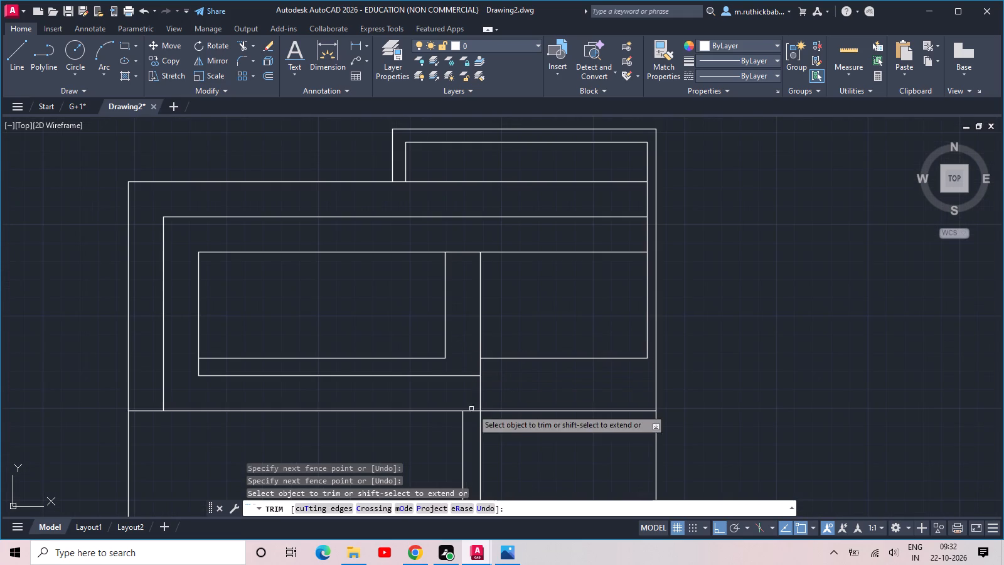
{"action": "left_click_drag", "start_coordinate": [463, 399], "coordinate": [479, 399]}
{"action": "left_click_drag", "start_coordinate": [515, 397], "coordinate": [506, 396]}
{"action": "left_click", "coordinate": [469, 400]}
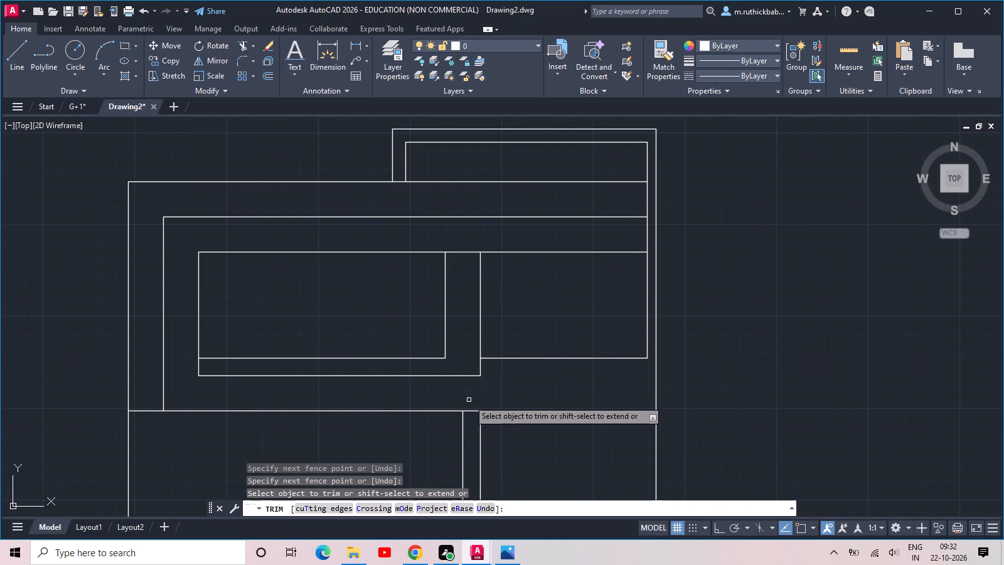
Extend the innermost frame's bottom line left to the middle frame's left vertical.
{"action": "scroll", "coordinate": [411, 395], "scroll_direction": "down", "scroll_amount": 1}
{"action": "middle_click_drag", "start_coordinate": [403, 392], "coordinate": [478, 394]}
{"action": "scroll", "coordinate": [326, 391], "scroll_direction": "up", "scroll_amount": 2}
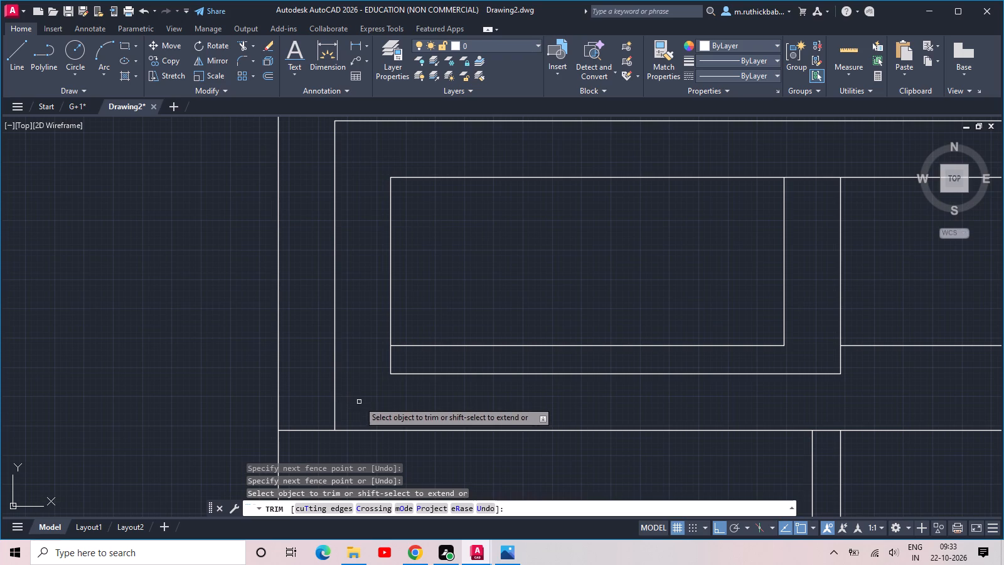
{"action": "key", "text": "Escape"}
{"action": "key", "text": "Escape"}
{"action": "key", "text": "e"}
{"action": "key", "text": "x"}
{"action": "key", "text": "space"}
{"action": "key", "text": "space"}
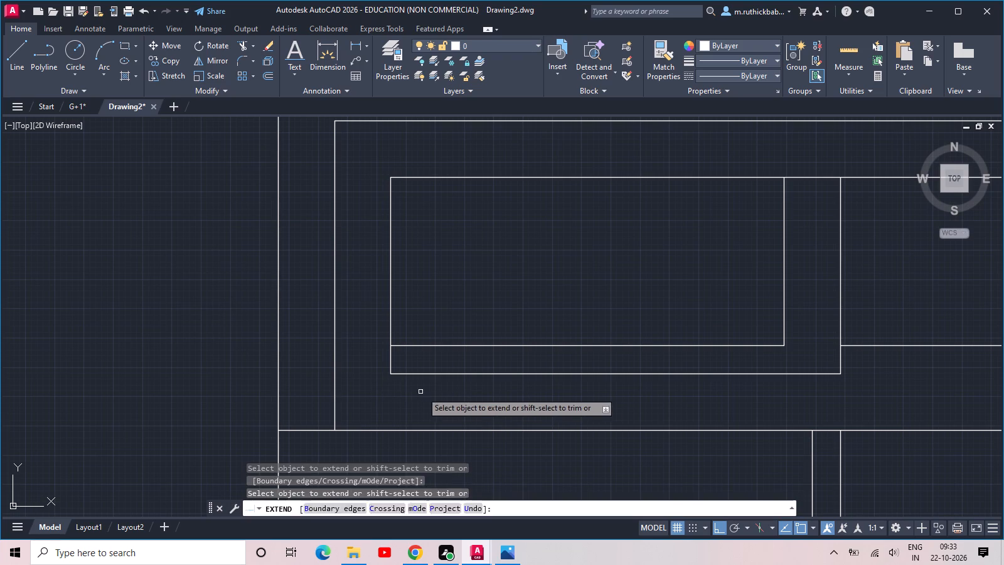
{"action": "left_click_drag", "start_coordinate": [430, 396], "coordinate": [435, 380]}
{"action": "left_click", "coordinate": [434, 363]}
{"action": "left_click", "coordinate": [428, 392]}
{"action": "key", "text": "Escape"}
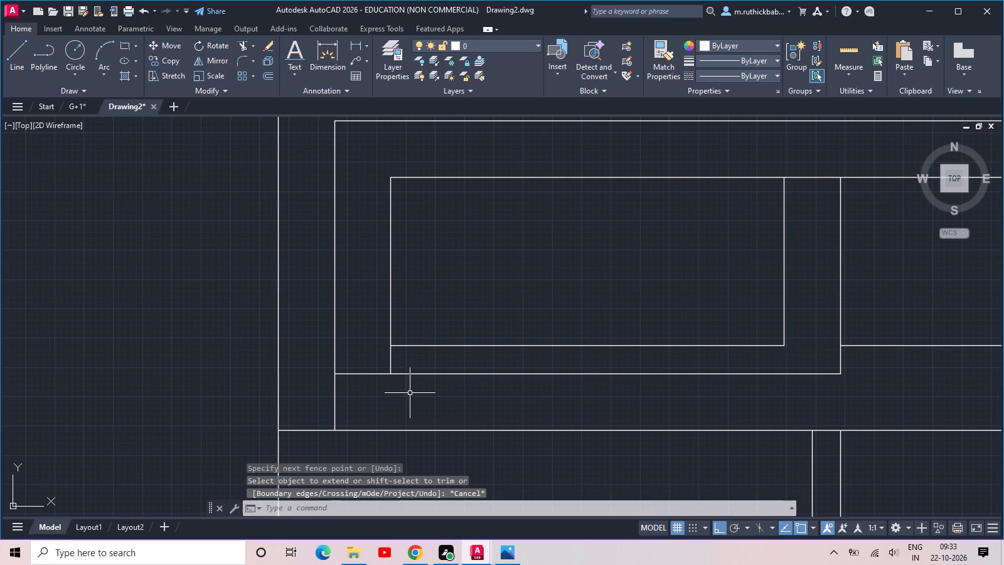
Trim the middle frame's left vertical below the extended bottom line.
{"action": "type", "text": "tr"}
{"action": "key", "text": "space"}
{"action": "key", "text": "space"}
{"action": "left_click_drag", "start_coordinate": [387, 395], "coordinate": [380, 395]}
{"action": "left_click", "coordinate": [319, 394]}
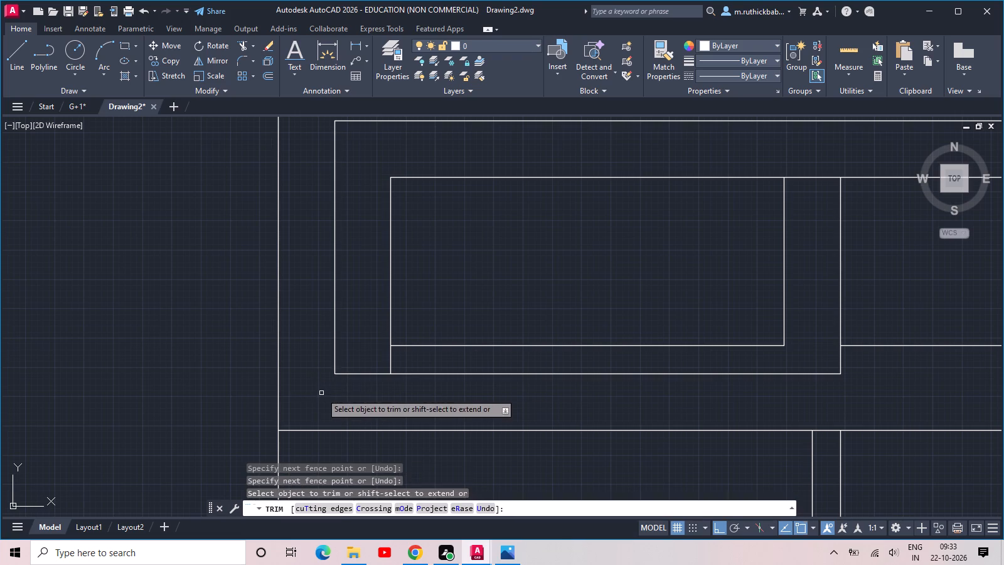
Offset the ground floor's left edge 9" inward.
{"action": "scroll", "coordinate": [323, 390], "scroll_direction": "down", "scroll_amount": 2}
{"action": "middle_click_drag", "start_coordinate": [346, 325], "coordinate": [280, 340]}
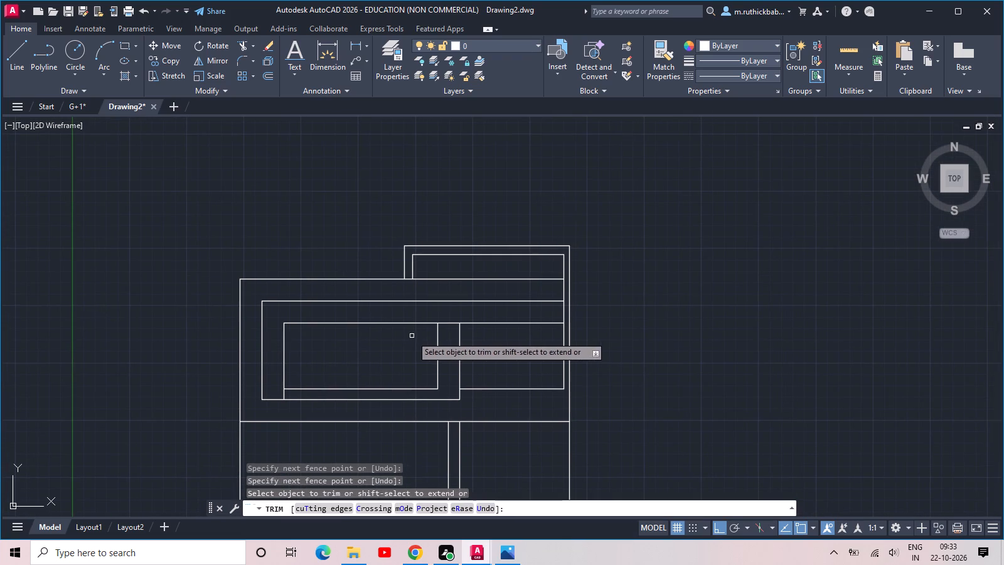
{"action": "middle_click_drag", "start_coordinate": [412, 336], "coordinate": [292, 394]}
{"action": "middle_click_drag", "start_coordinate": [385, 412], "coordinate": [404, 352]}
{"action": "middle_click_drag", "start_coordinate": [391, 376], "coordinate": [479, 218]}
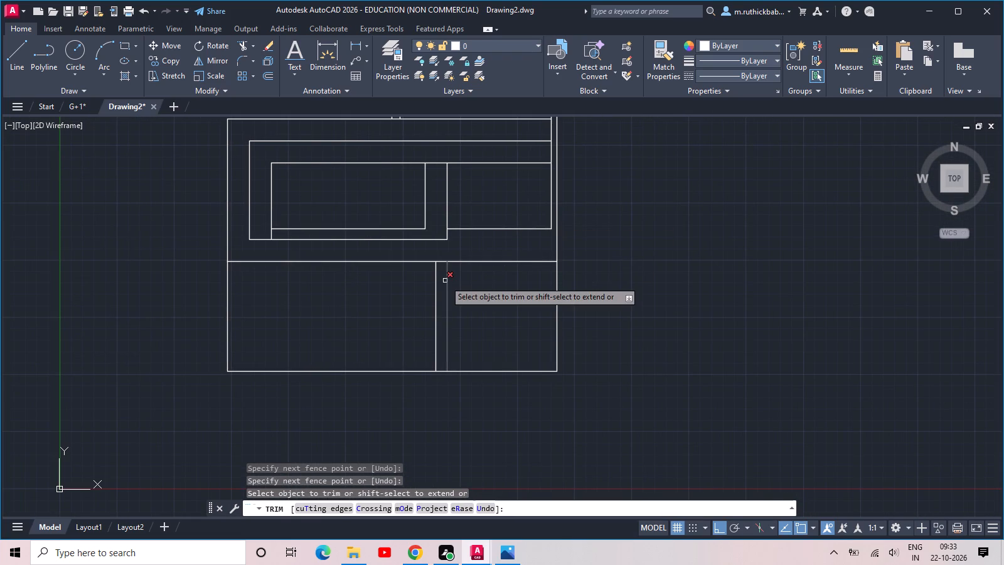
{"action": "key", "text": "Escape"}
{"action": "key", "text": "Escape"}
{"action": "type", "text": "off"}
{"action": "key", "text": "space"}
{"action": "type", "text": "9"}
{"action": "key", "text": "space"}
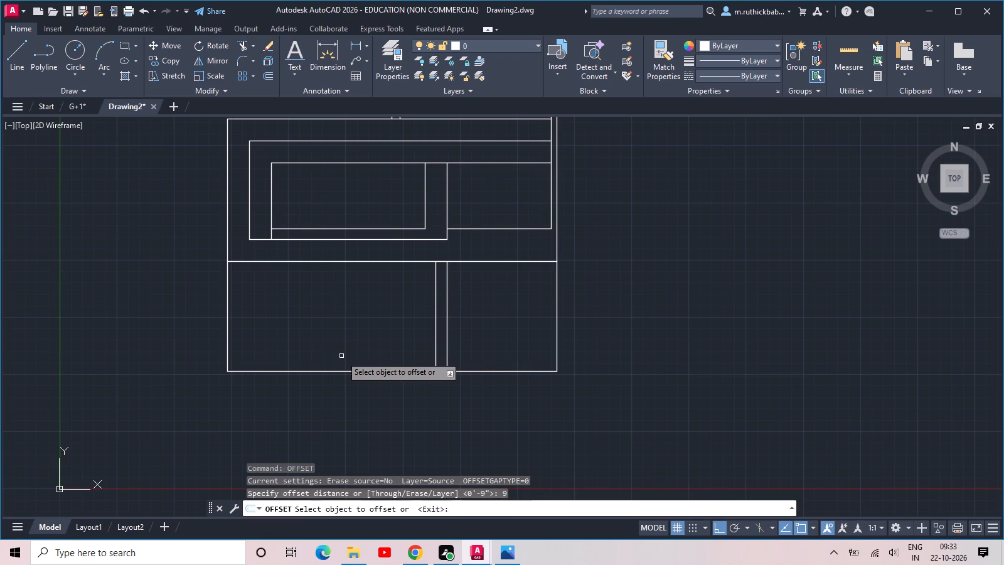
{"action": "left_click", "coordinate": [228, 302]}
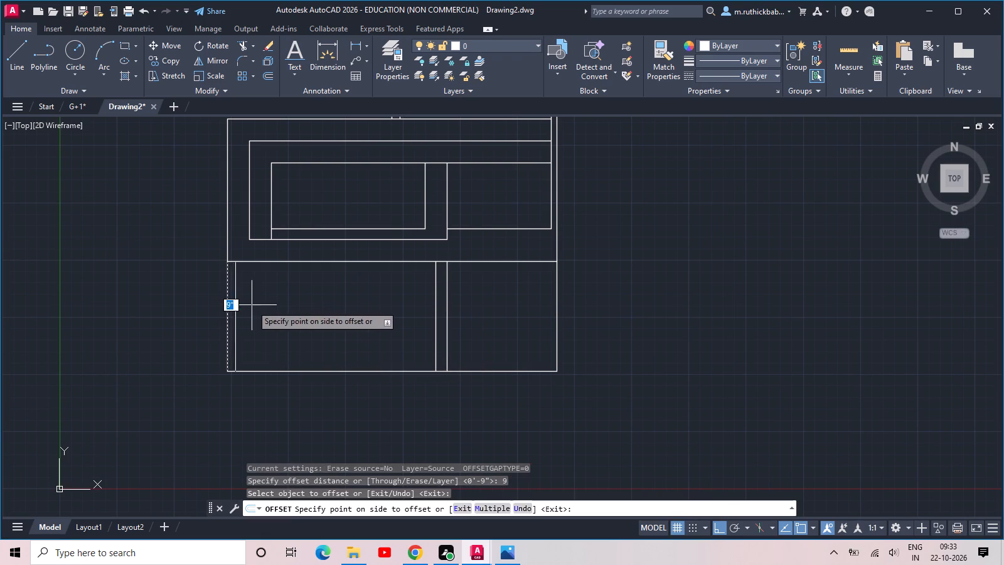
{"action": "left_click", "coordinate": [252, 305]}
{"action": "key", "text": "Escape"}
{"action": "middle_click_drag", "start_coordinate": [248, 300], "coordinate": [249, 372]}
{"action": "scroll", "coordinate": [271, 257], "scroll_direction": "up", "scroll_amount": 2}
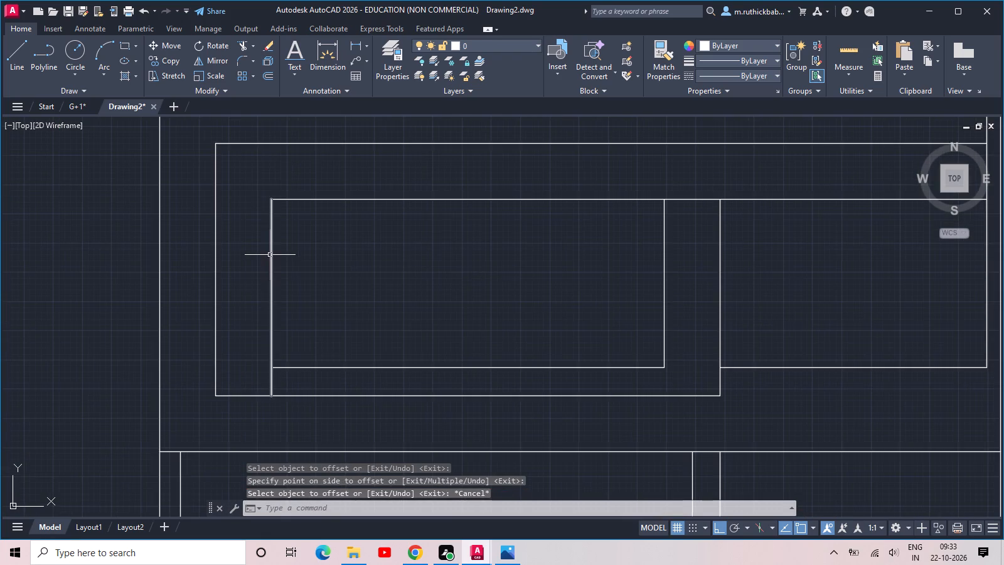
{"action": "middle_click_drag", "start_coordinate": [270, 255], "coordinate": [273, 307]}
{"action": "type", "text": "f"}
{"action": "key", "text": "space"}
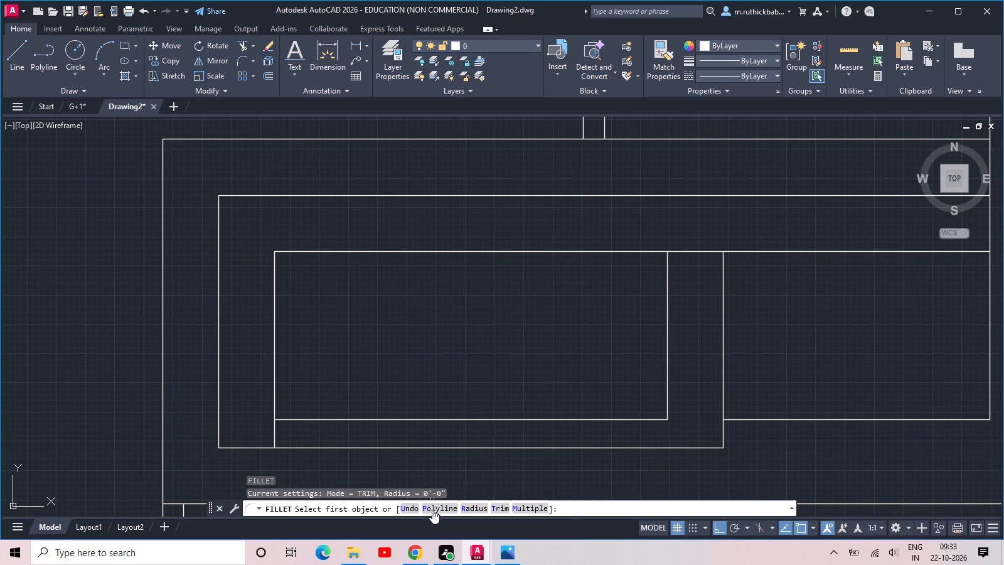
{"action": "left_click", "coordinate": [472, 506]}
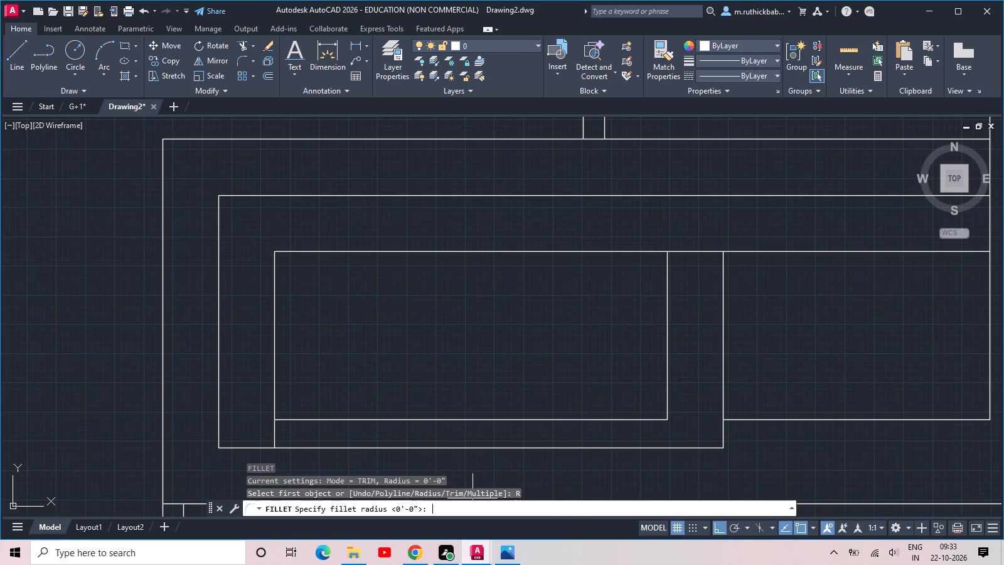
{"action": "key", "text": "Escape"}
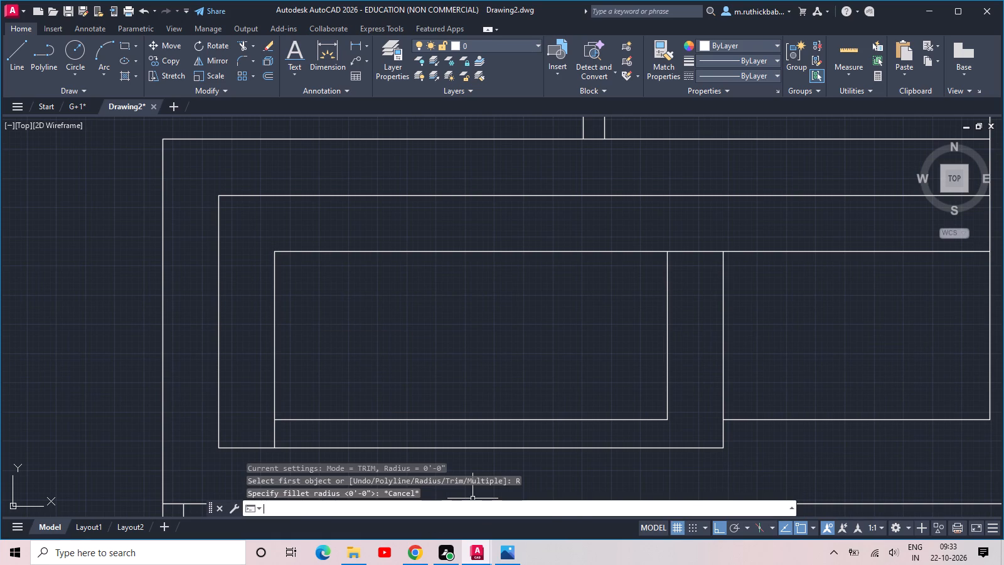
Fillet the innermost frame's two left corners in Multiple mode, with a radius picked between two points beside its upper-left corner.
{"action": "key", "text": "space"}
{"action": "left_click", "coordinate": [517, 506]}
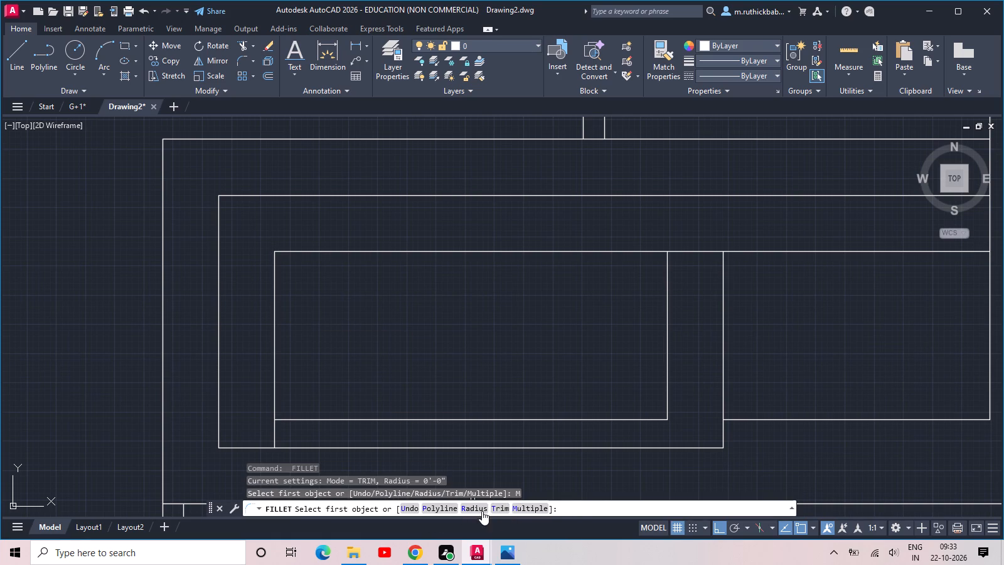
{"action": "left_click", "coordinate": [478, 507]}
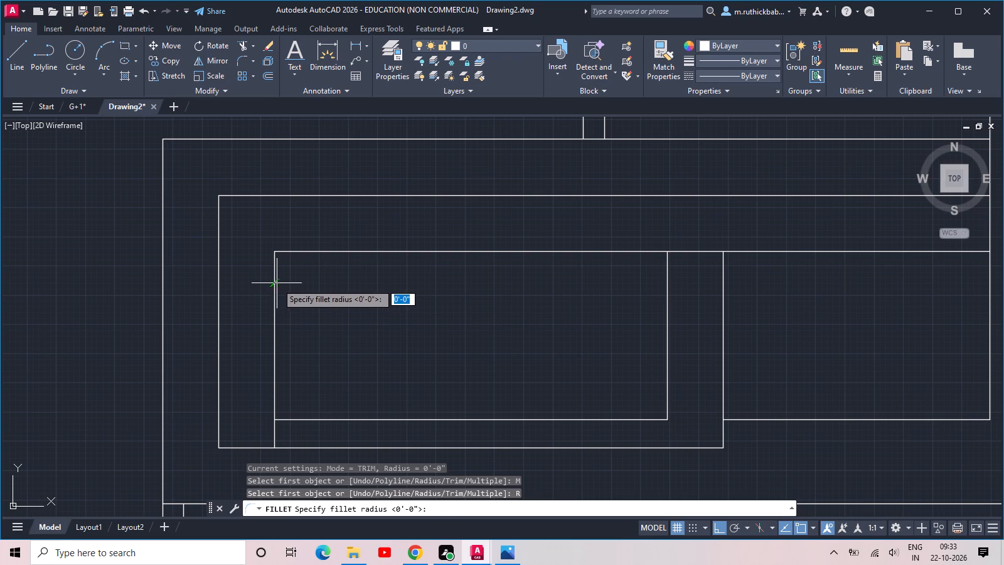
{"action": "left_click", "coordinate": [275, 286]}
{"action": "left_click", "coordinate": [308, 252]}
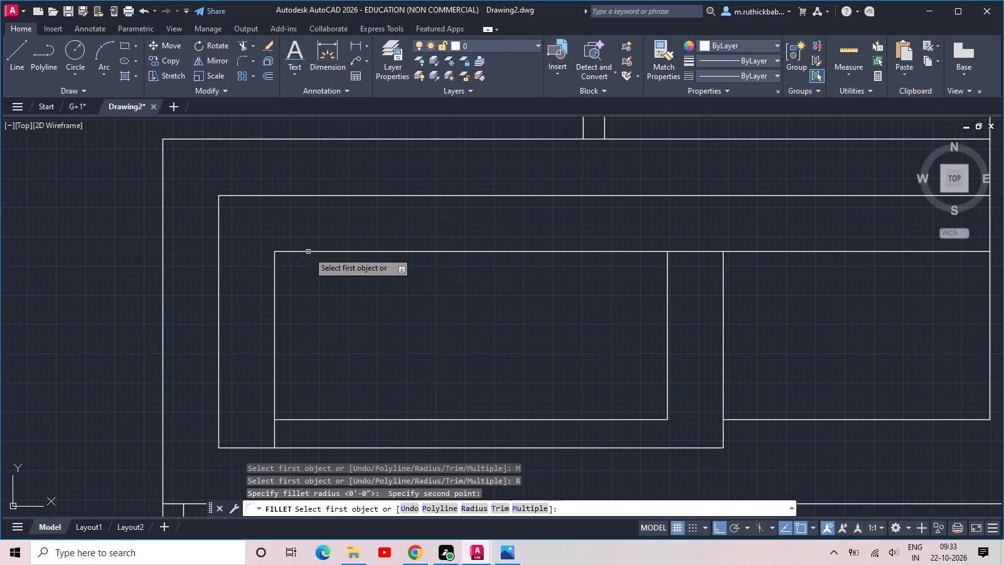
{"action": "left_click", "coordinate": [302, 252]}
{"action": "left_click", "coordinate": [275, 279]}
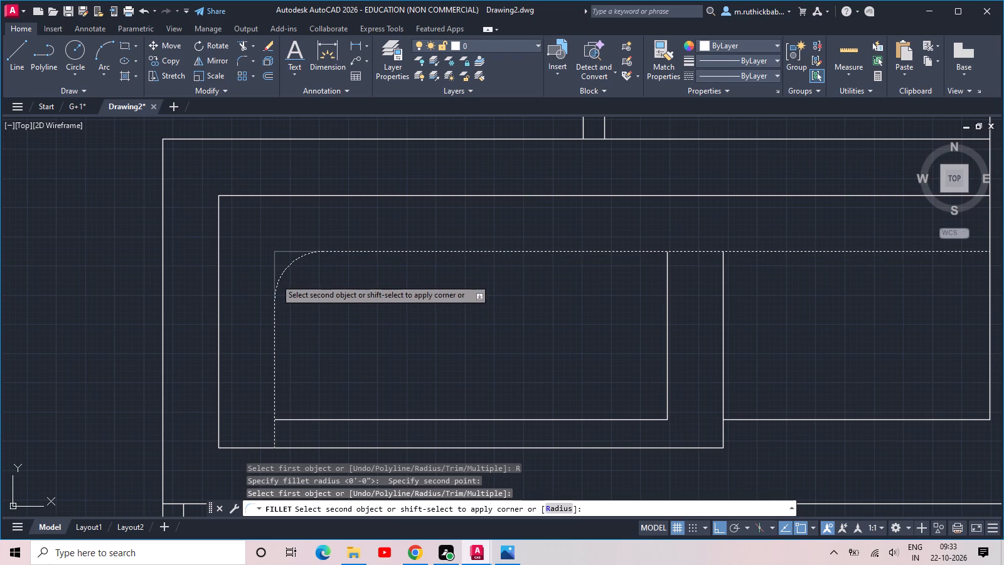
{"action": "left_click", "coordinate": [276, 387]}
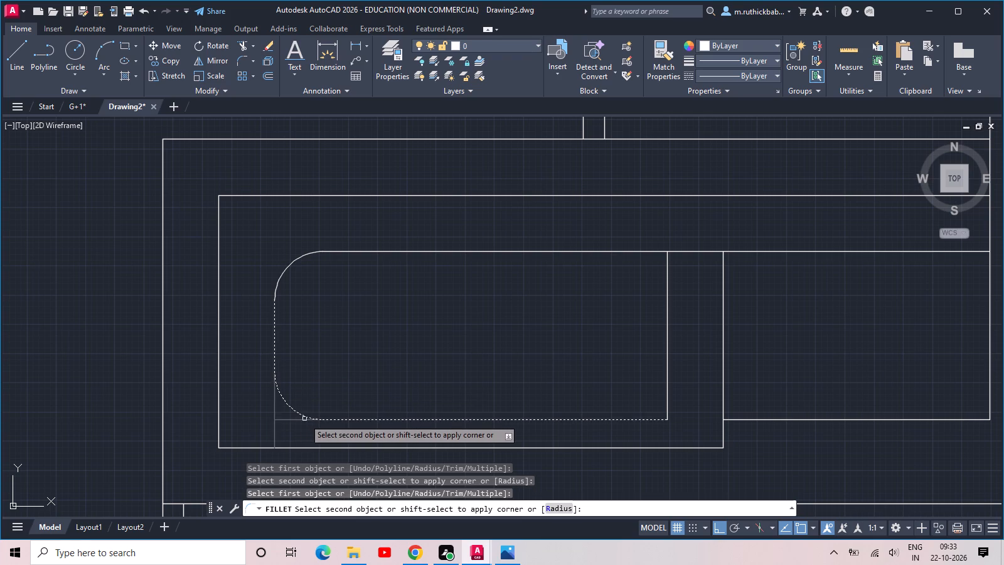
{"action": "left_click", "coordinate": [305, 419]}
Fillet the innermost frame's upper-right and lower-right corners with the same radius.
{"action": "scroll", "coordinate": [355, 392], "scroll_direction": "down", "scroll_amount": 2}
{"action": "middle_click_drag", "start_coordinate": [392, 381], "coordinate": [334, 368]}
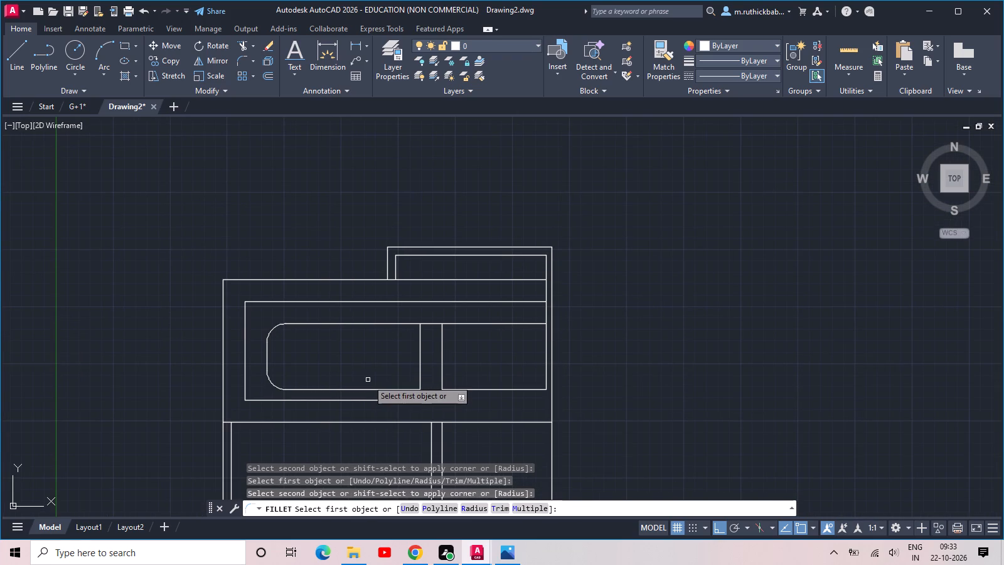
{"action": "scroll", "coordinate": [415, 349], "scroll_direction": "up", "scroll_amount": 2}
{"action": "left_click", "coordinate": [410, 288]}
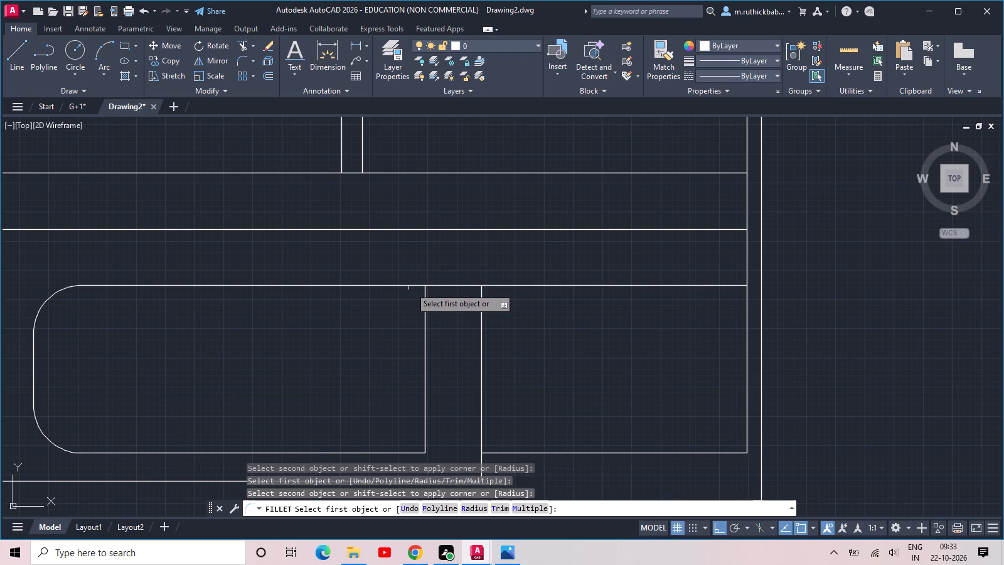
{"action": "left_click", "coordinate": [425, 307]}
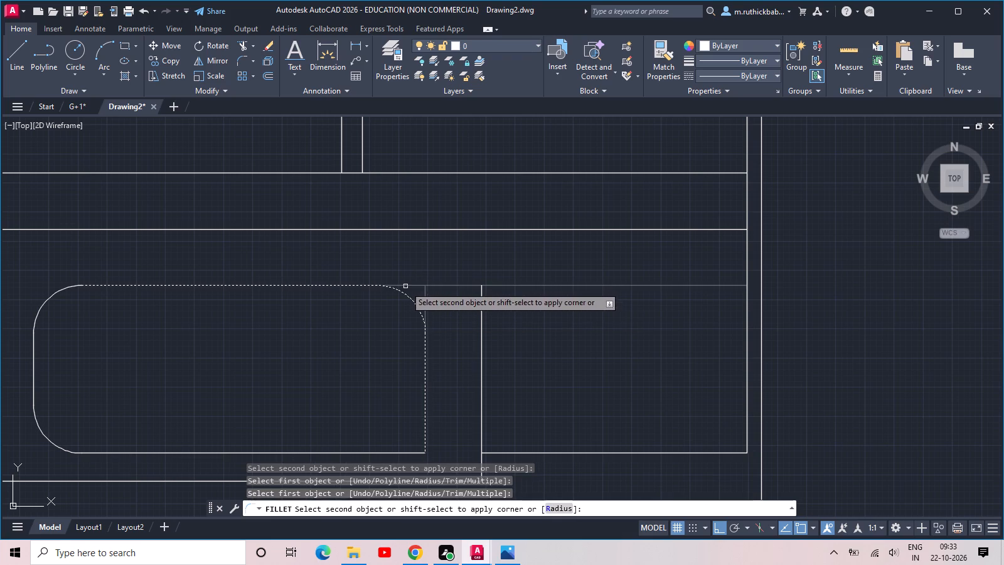
{"action": "left_click", "coordinate": [405, 286]}
{"action": "left_click", "coordinate": [423, 424]}
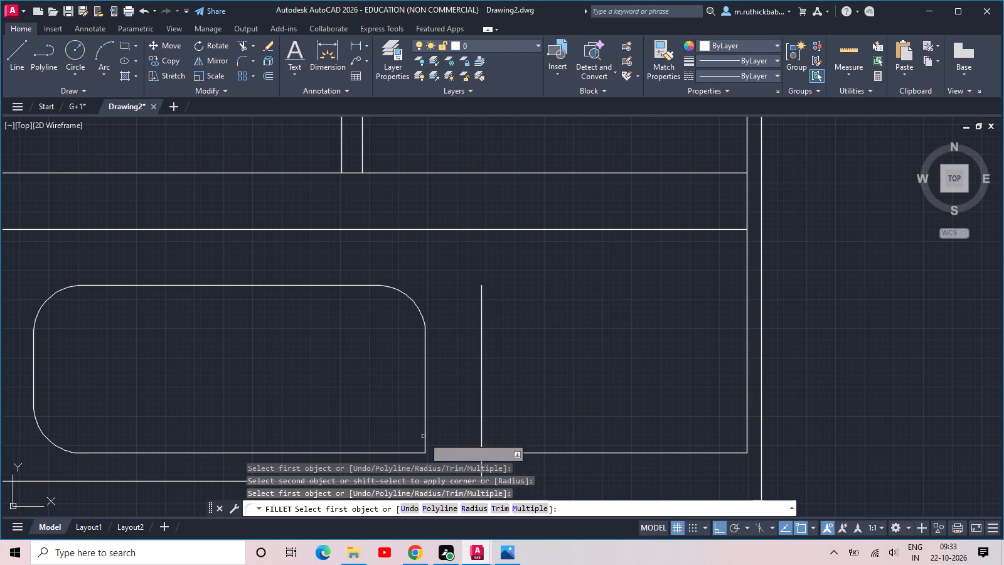
{"action": "left_click", "coordinate": [425, 433]}
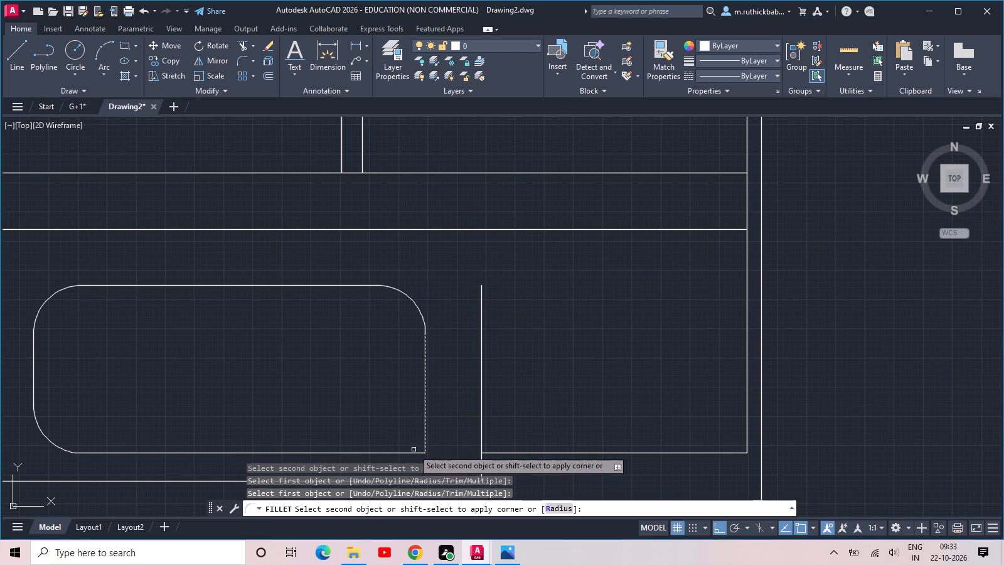
{"action": "left_click", "coordinate": [414, 449]}
{"action": "left_click", "coordinate": [412, 454]}
Fillet the two top corners of the parapet's inner outline with the same radius.
{"action": "scroll", "coordinate": [414, 441], "scroll_direction": "down", "scroll_amount": 2}
{"action": "middle_click_drag", "start_coordinate": [428, 425], "coordinate": [333, 397]}
{"action": "scroll", "coordinate": [357, 379], "scroll_direction": "up", "scroll_amount": 2}
{"action": "middle_click_drag", "start_coordinate": [366, 372], "coordinate": [340, 512]}
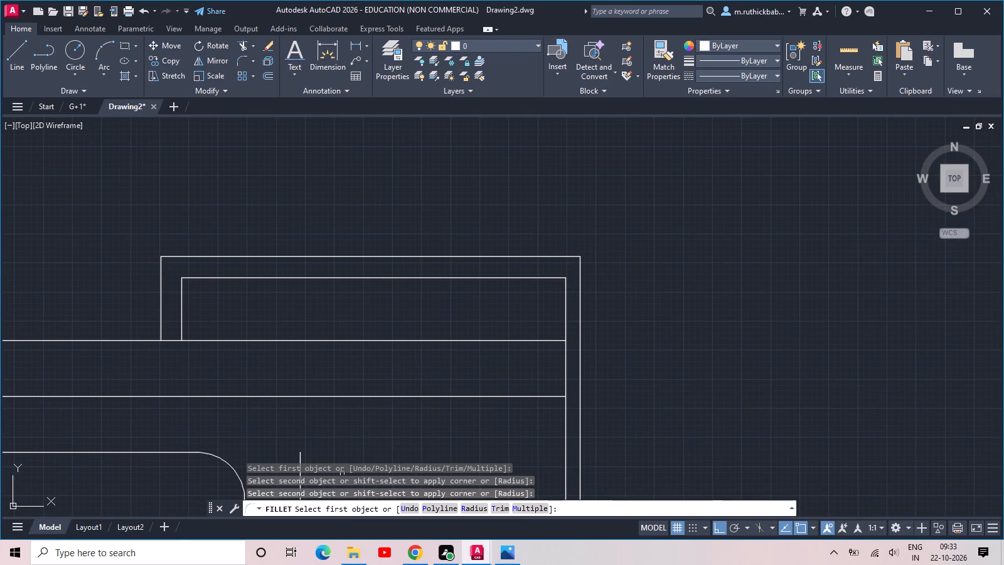
{"action": "middle_click_drag", "start_coordinate": [227, 281], "coordinate": [321, 303]}
{"action": "scroll", "coordinate": [309, 306], "scroll_direction": "up", "scroll_amount": 1}
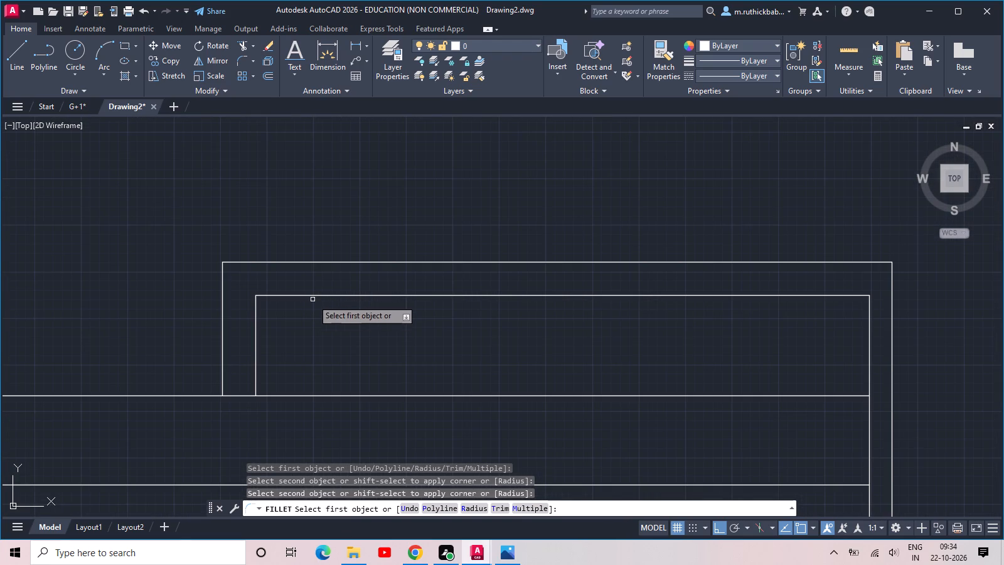
{"action": "left_click", "coordinate": [316, 294]}
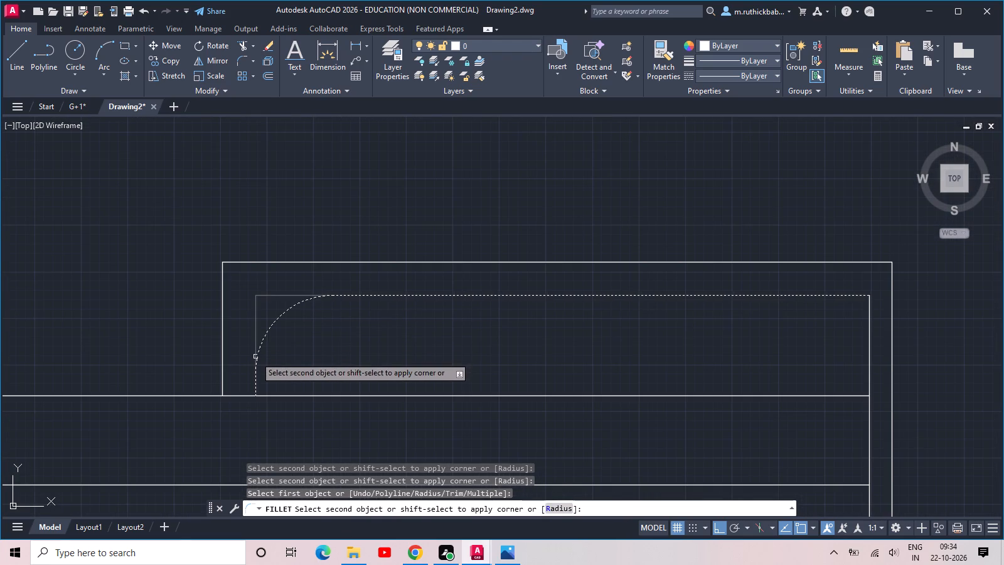
{"action": "left_click", "coordinate": [255, 357]}
{"action": "scroll", "coordinate": [286, 343], "scroll_direction": "down", "scroll_amount": 2}
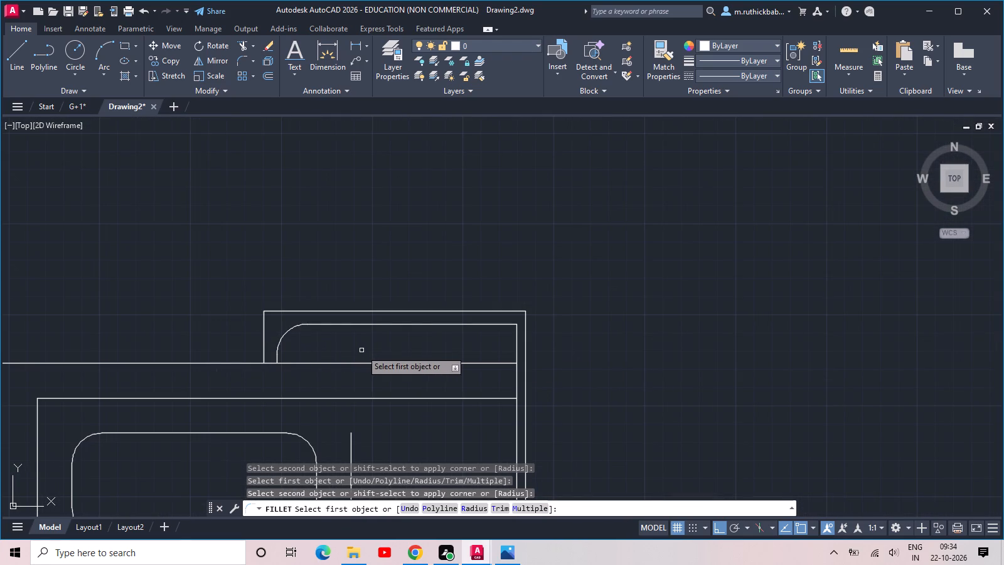
{"action": "scroll", "coordinate": [503, 340], "scroll_direction": "up", "scroll_amount": 3}
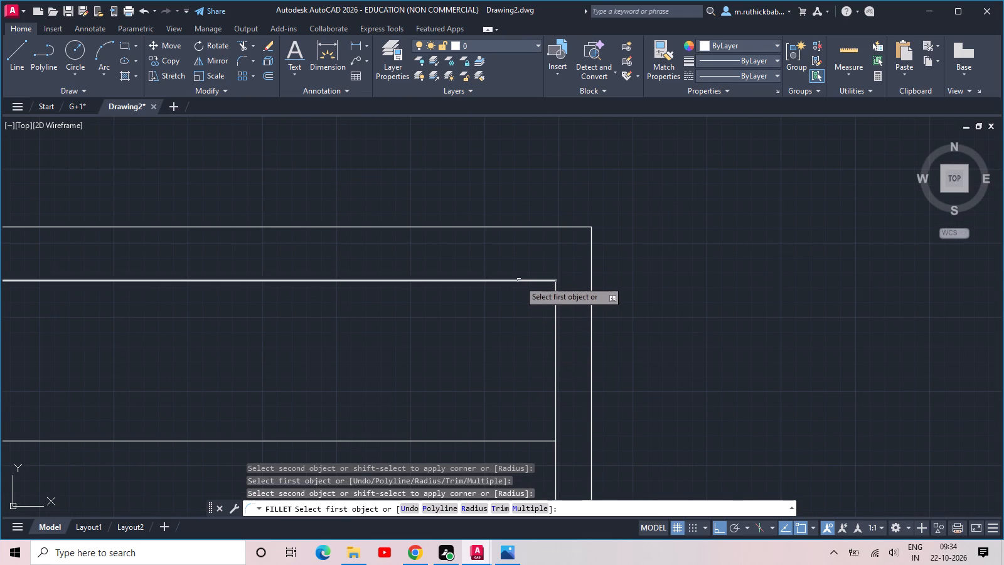
{"action": "left_click", "coordinate": [520, 281]}
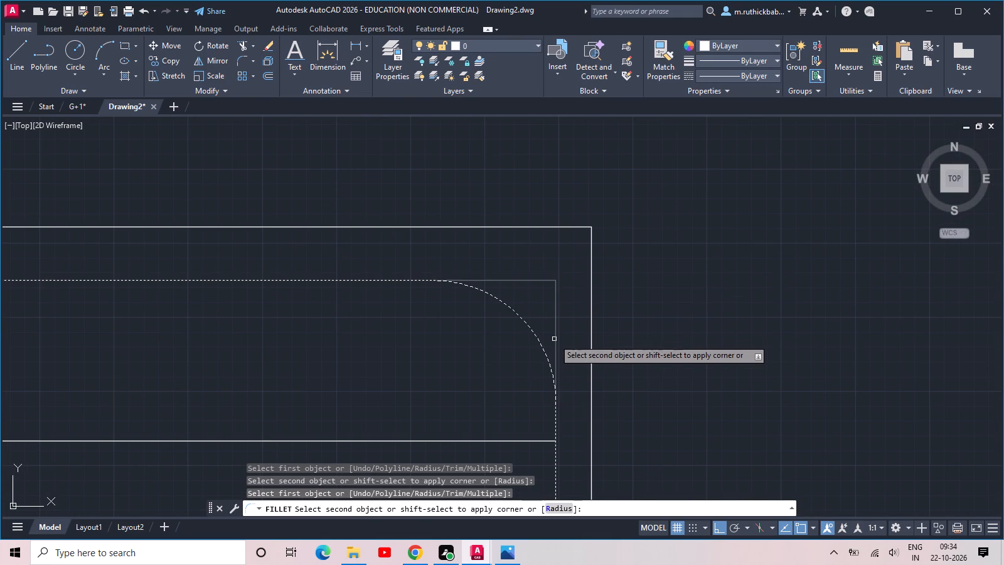
{"action": "left_click", "coordinate": [554, 339]}
{"action": "scroll", "coordinate": [554, 338], "scroll_direction": "down", "scroll_amount": 2}
{"action": "middle_click_drag", "start_coordinate": [518, 378], "coordinate": [511, 354]}
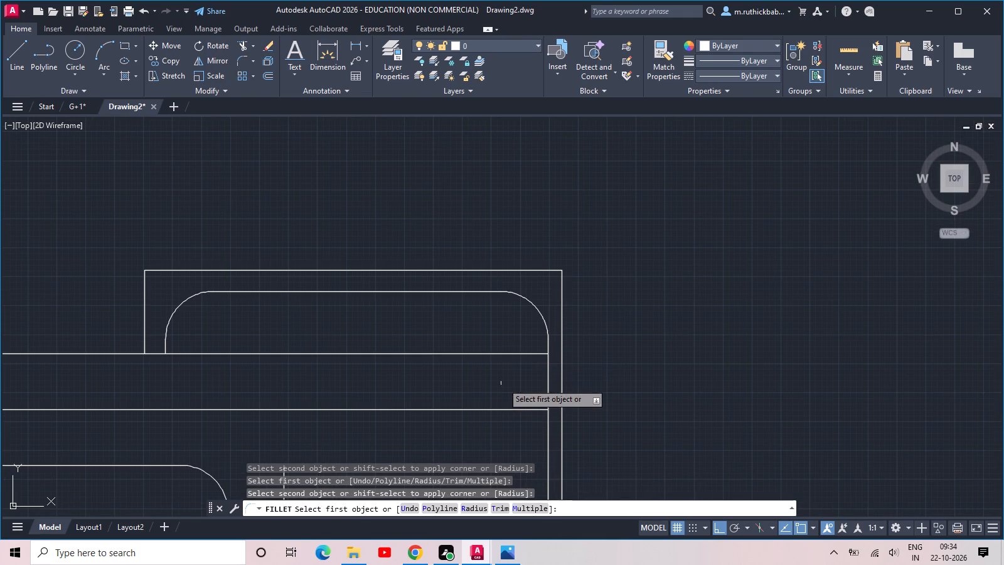
{"action": "scroll", "coordinate": [450, 414], "scroll_direction": "down", "scroll_amount": 1}
{"action": "middle_click_drag", "start_coordinate": [450, 414], "coordinate": [548, 343]}
{"action": "middle_click_drag", "start_coordinate": [385, 321], "coordinate": [641, 323]}
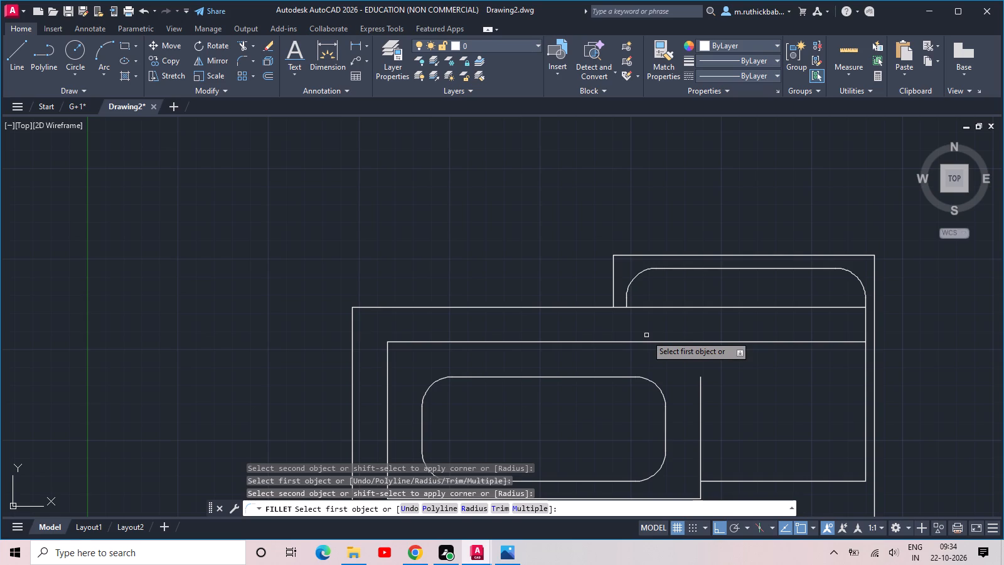
{"action": "scroll", "coordinate": [639, 319], "scroll_direction": "up", "scroll_amount": 2}
{"action": "key", "text": "Escape"}
Extend the parapet's outer and inner left verticals down to the middle frame's top line.
{"action": "scroll", "coordinate": [639, 318], "scroll_direction": "up", "scroll_amount": 1}
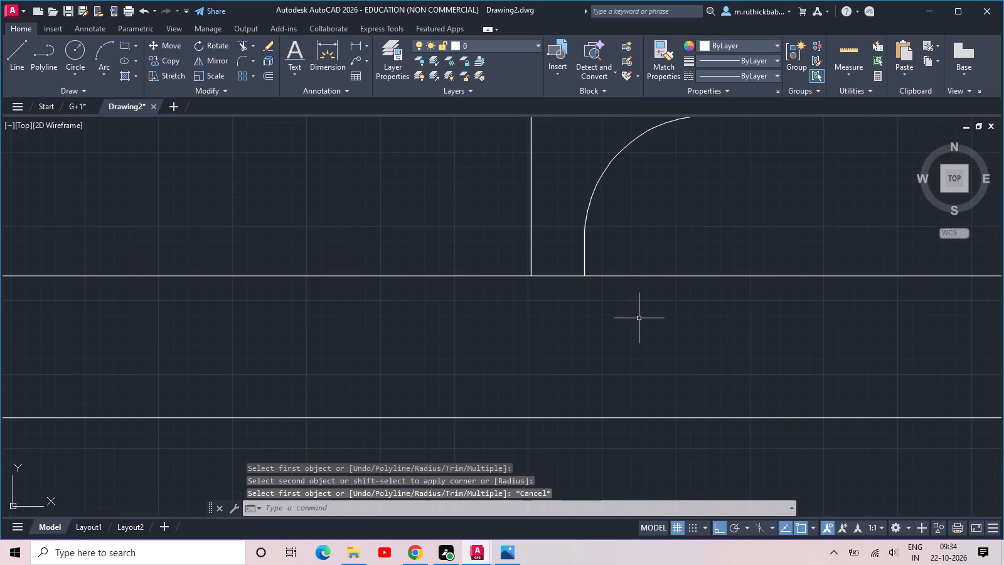
{"action": "type", "text": "ex"}
{"action": "key", "text": "space"}
{"action": "key", "text": "space"}
{"action": "left_click_drag", "start_coordinate": [621, 231], "coordinate": [609, 223]}
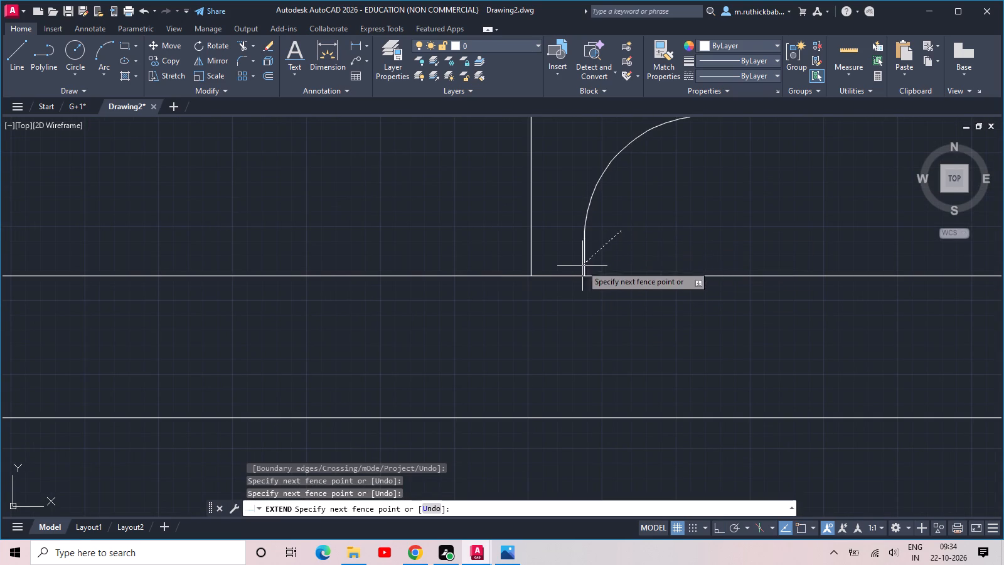
{"action": "left_click", "coordinate": [571, 268]}
{"action": "left_click_drag", "start_coordinate": [561, 260], "coordinate": [547, 259]}
{"action": "left_click", "coordinate": [510, 258]}
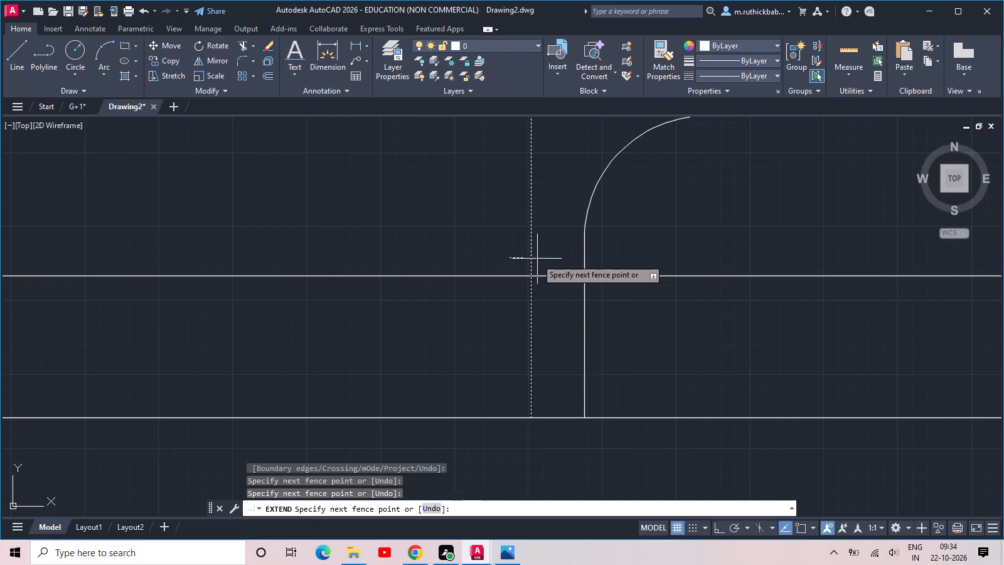
{"action": "left_click", "coordinate": [537, 259]}
{"action": "scroll", "coordinate": [542, 256], "scroll_direction": "down", "scroll_amount": 2}
{"action": "key", "text": "Escape"}
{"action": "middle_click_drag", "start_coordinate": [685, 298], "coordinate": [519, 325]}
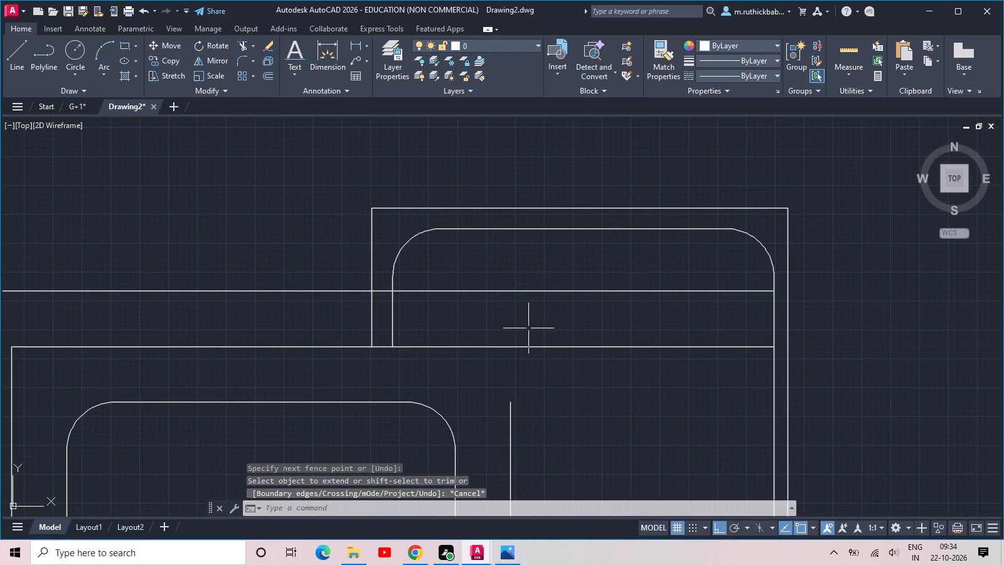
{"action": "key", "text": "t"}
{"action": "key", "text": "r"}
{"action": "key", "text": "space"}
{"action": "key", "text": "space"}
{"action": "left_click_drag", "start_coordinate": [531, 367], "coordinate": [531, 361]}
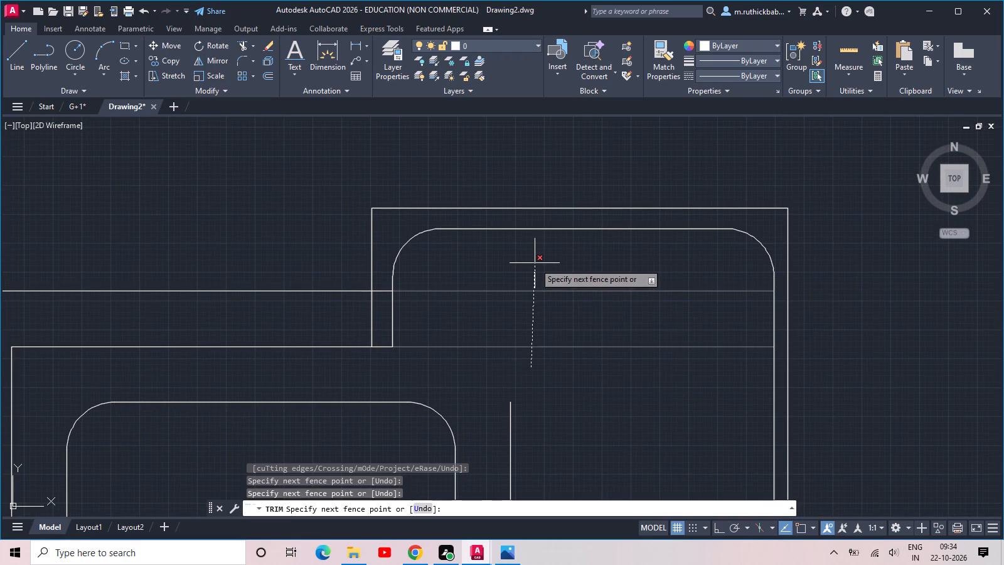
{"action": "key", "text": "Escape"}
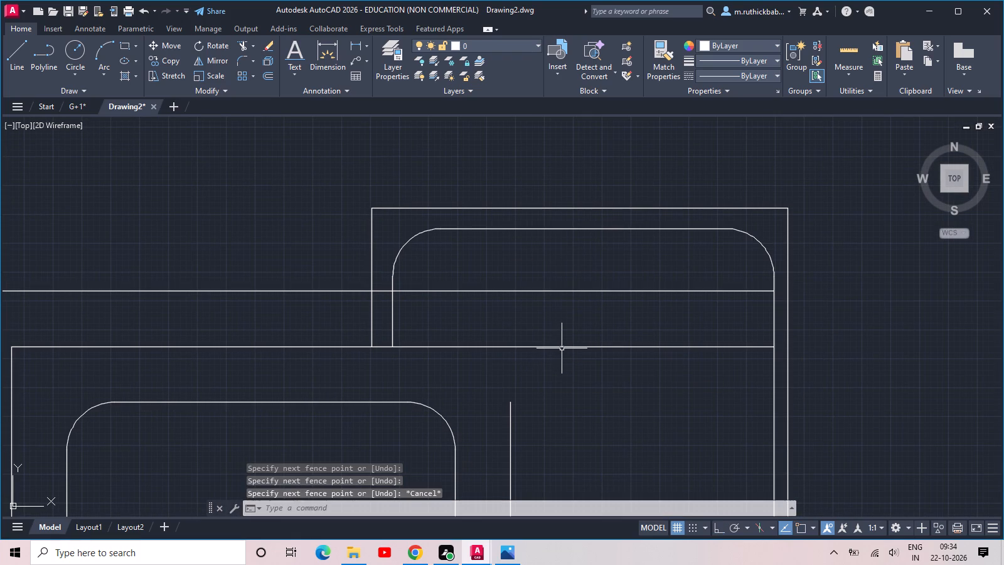
Extend the free-standing vertical beside the rounded frame up to the middle frame's top line.
{"action": "type", "text": "ex"}
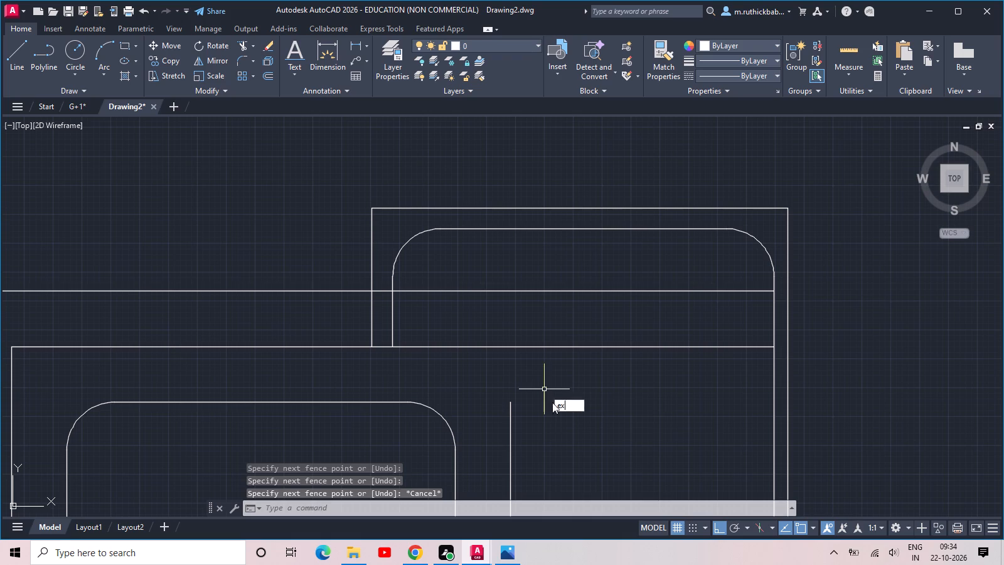
{"action": "key", "text": "space"}
{"action": "key", "text": "space"}
{"action": "left_click_drag", "start_coordinate": [556, 414], "coordinate": [533, 414]}
{"action": "left_click", "coordinate": [498, 418]}
{"action": "key", "text": "Escape"}
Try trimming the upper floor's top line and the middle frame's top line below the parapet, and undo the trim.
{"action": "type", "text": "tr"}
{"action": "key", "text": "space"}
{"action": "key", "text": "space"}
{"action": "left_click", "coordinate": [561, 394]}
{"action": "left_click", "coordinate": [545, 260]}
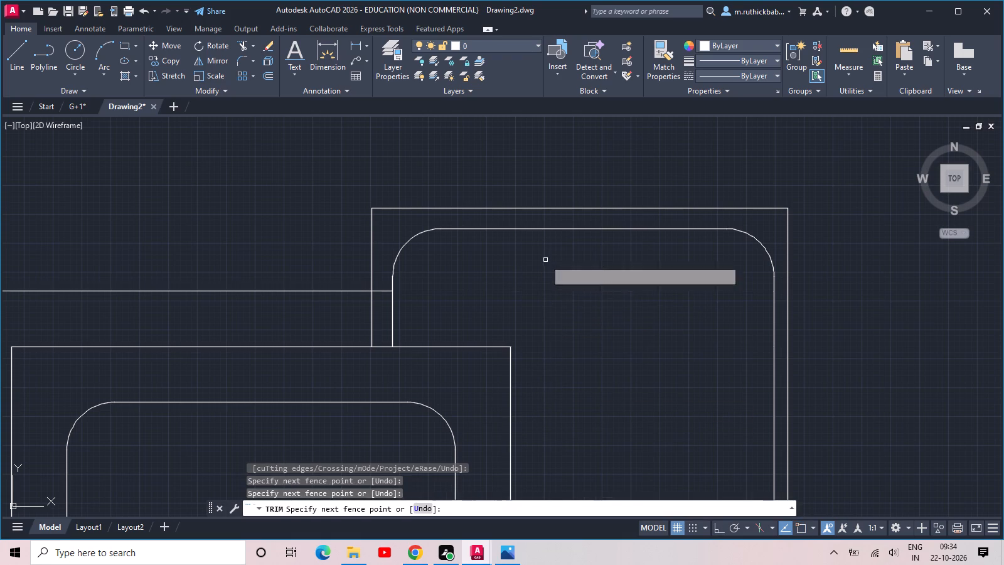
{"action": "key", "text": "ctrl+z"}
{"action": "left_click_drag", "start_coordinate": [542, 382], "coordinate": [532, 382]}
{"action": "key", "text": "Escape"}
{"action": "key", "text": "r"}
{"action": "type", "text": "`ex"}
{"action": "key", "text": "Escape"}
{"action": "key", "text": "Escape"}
Extend the vertical beside the rounded frame up to the top line of the parapet's inner outline.
{"action": "type", "text": "ex"}
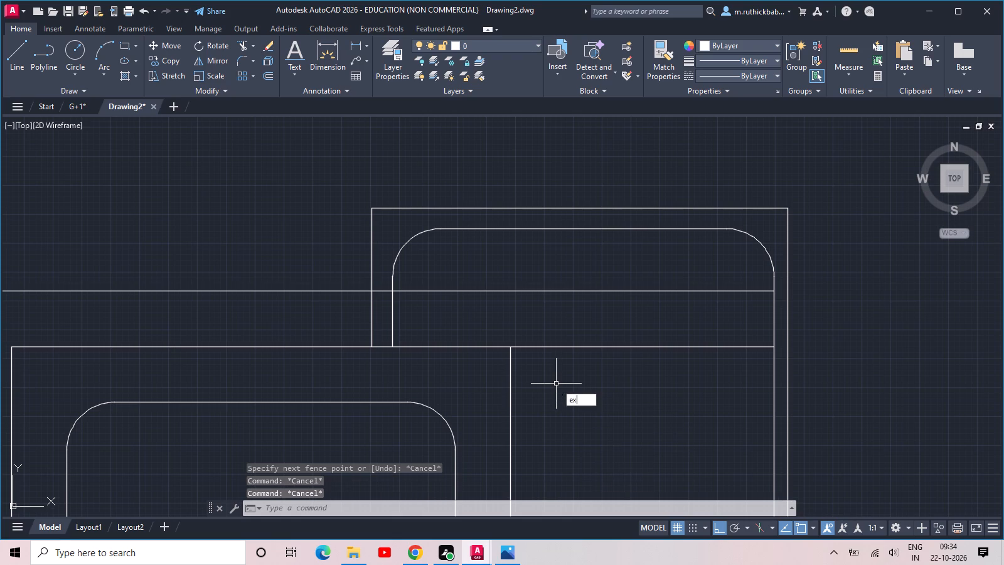
{"action": "key", "text": "space"}
{"action": "key", "text": "space"}
{"action": "left_click", "coordinate": [556, 384]}
{"action": "left_click", "coordinate": [482, 385]}
{"action": "left_click_drag", "start_coordinate": [558, 379], "coordinate": [533, 380]}
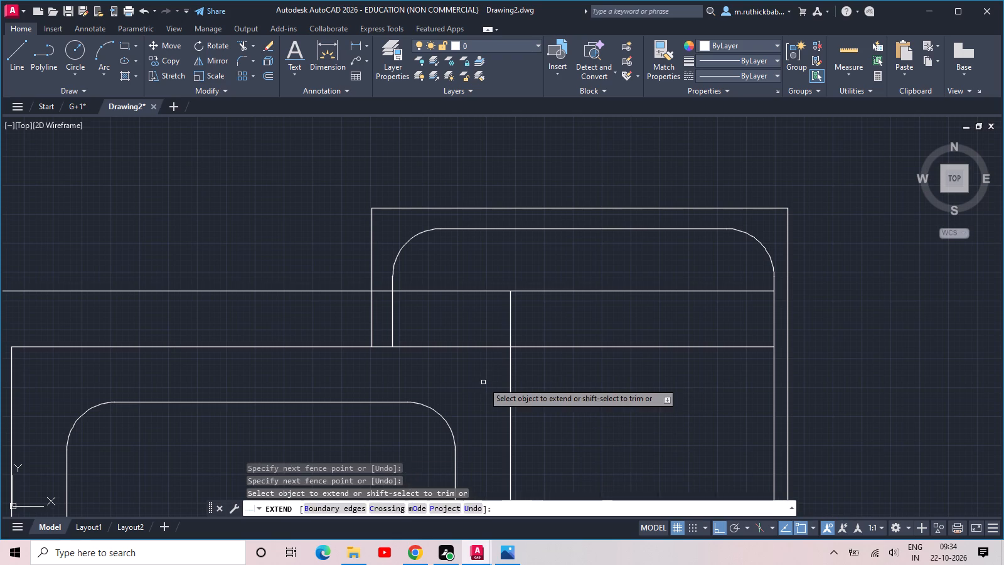
{"action": "left_click", "coordinate": [483, 382]}
{"action": "left_click", "coordinate": [526, 378]}
{"action": "key", "text": "Escape"}
Trim the upper floor's top line and the middle frame's top line to the right of the extended vertical.
{"action": "type", "text": "tr"}
{"action": "key", "text": "space"}
{"action": "key", "text": "space"}
{"action": "left_click", "coordinate": [567, 374]}
{"action": "left_click", "coordinate": [570, 276]}
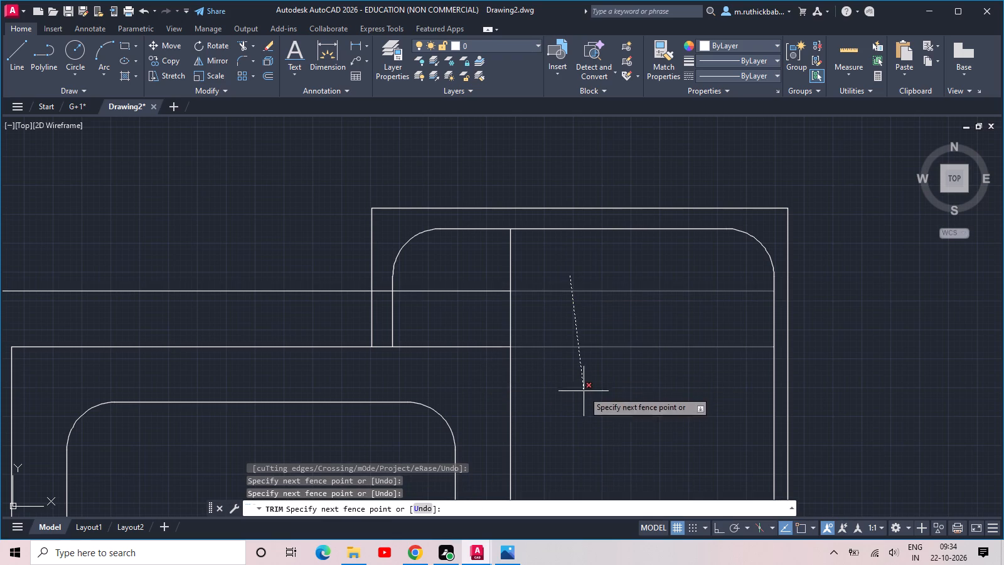
{"action": "left_click", "coordinate": [584, 402]}
{"action": "key", "text": "Escape"}
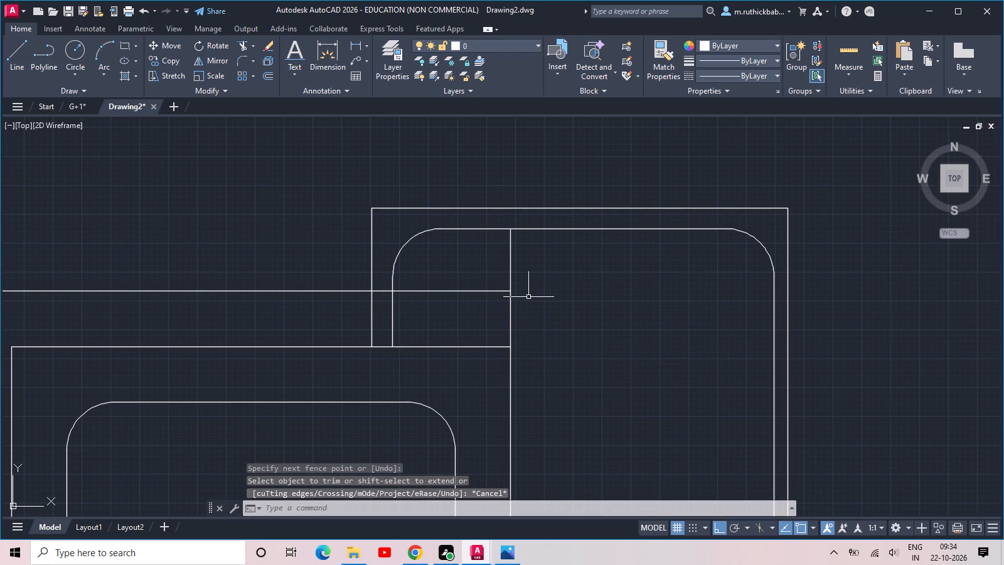
Offset the extended vertical 9" to the left.
{"action": "scroll", "coordinate": [528, 292], "scroll_direction": "up", "scroll_amount": 1}
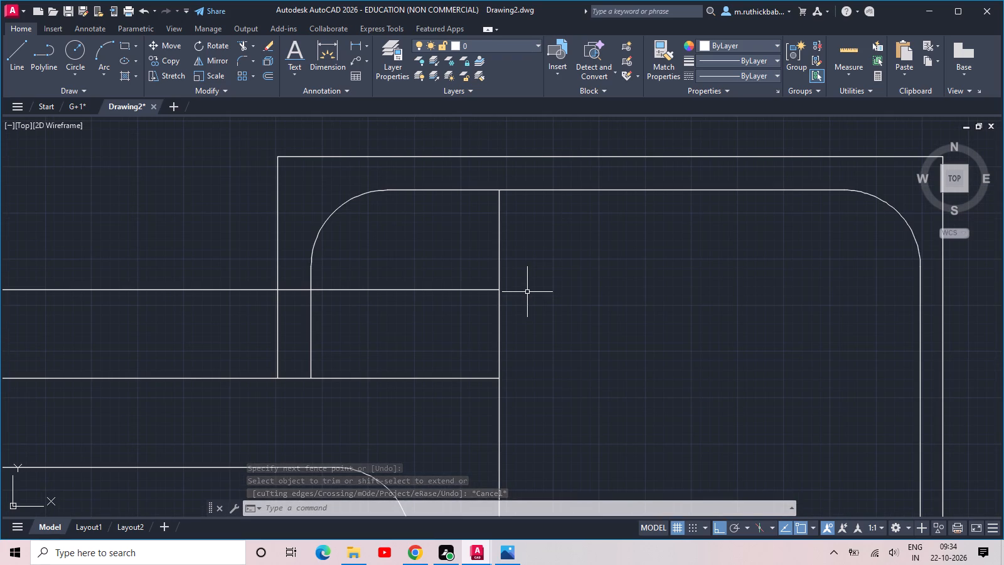
{"action": "type", "text": "off"}
{"action": "key", "text": "space"}
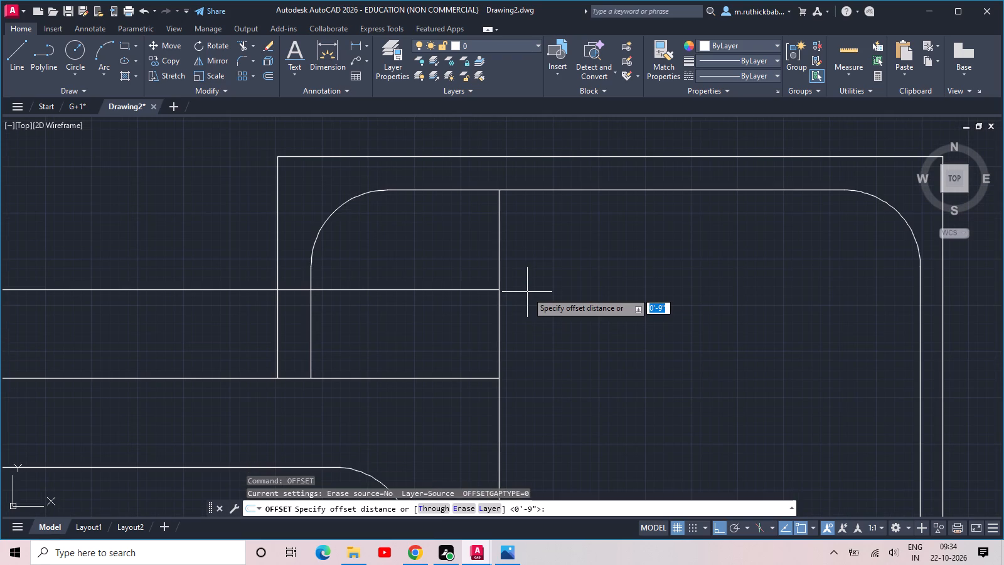
{"action": "type", "text": "9"}
{"action": "key", "text": "space"}
{"action": "left_click", "coordinate": [500, 257]}
{"action": "left_click", "coordinate": [474, 257]}
{"action": "key", "text": "Escape"}
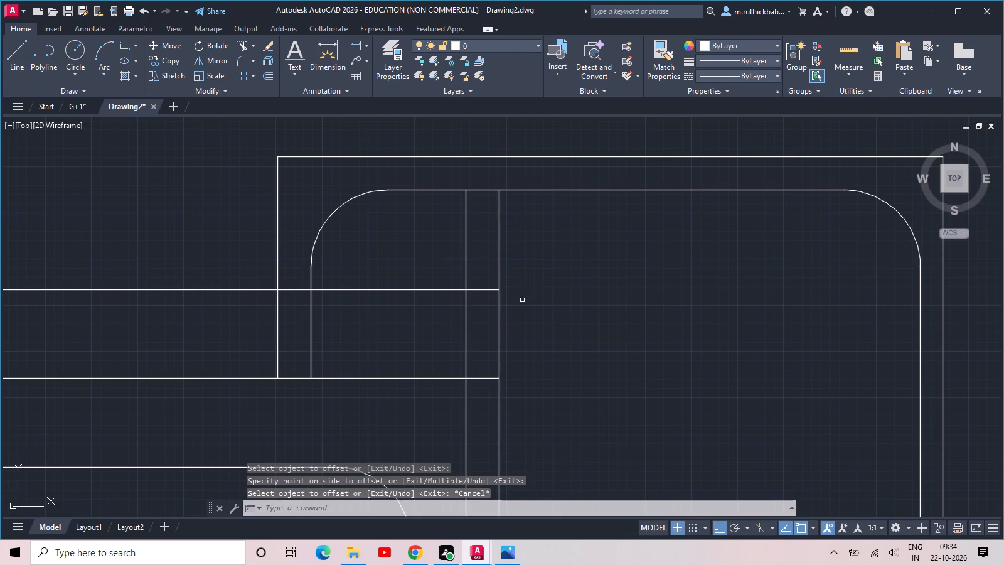
Trim the offset vertical below the upper floor's top line, plus the stubs of both top lines between the two verticals.
{"action": "type", "text": "tr"}
{"action": "key", "text": "space"}
{"action": "key", "text": "space"}
{"action": "left_click_drag", "start_coordinate": [436, 331], "coordinate": [456, 332]}
{"action": "left_click", "coordinate": [472, 328]}
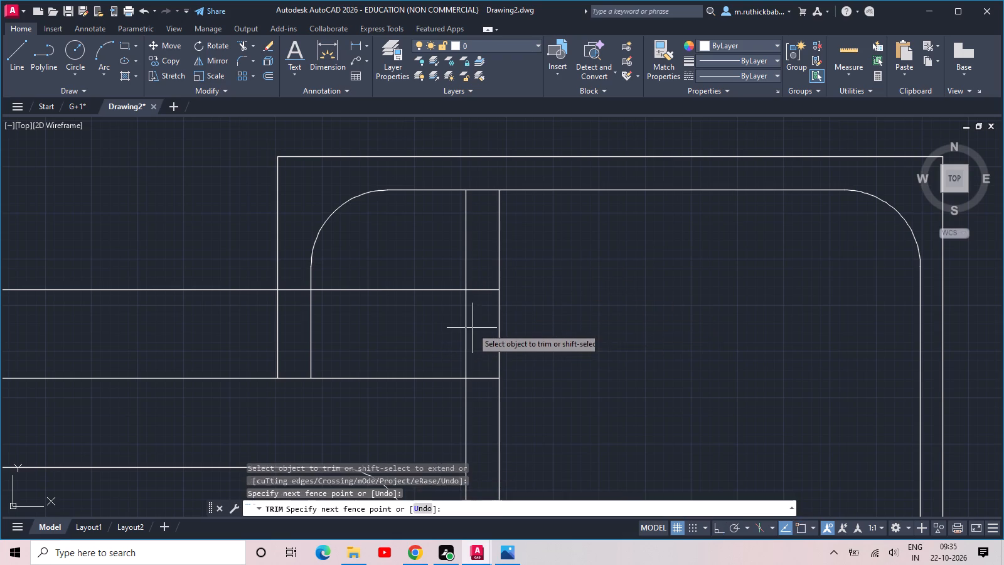
{"action": "left_click", "coordinate": [490, 268]}
{"action": "left_click_drag", "start_coordinate": [484, 301], "coordinate": [477, 311]}
{"action": "left_click", "coordinate": [442, 342]}
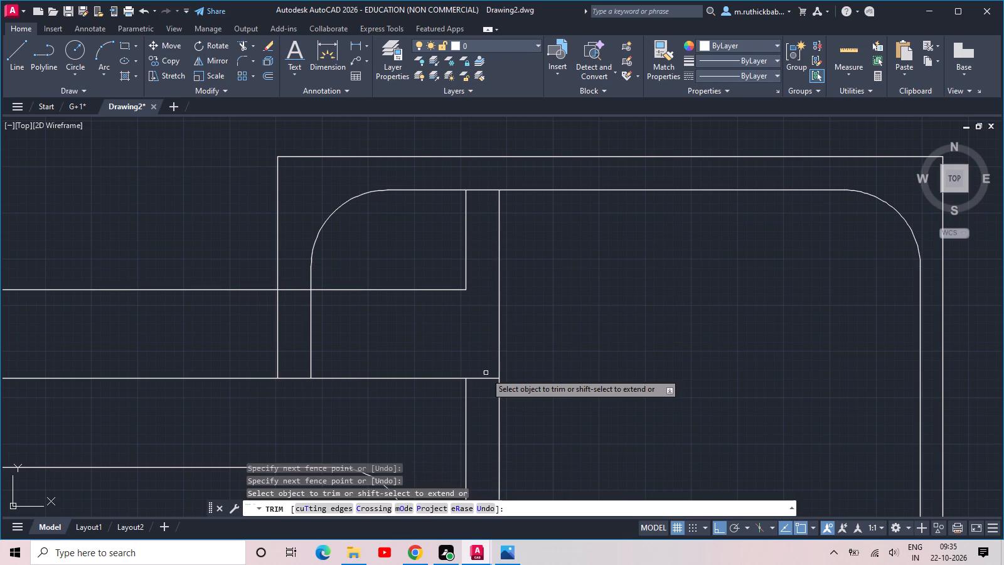
{"action": "left_click", "coordinate": [486, 374]}
{"action": "left_click", "coordinate": [491, 399]}
{"action": "scroll", "coordinate": [488, 379], "scroll_direction": "down", "scroll_amount": 3}
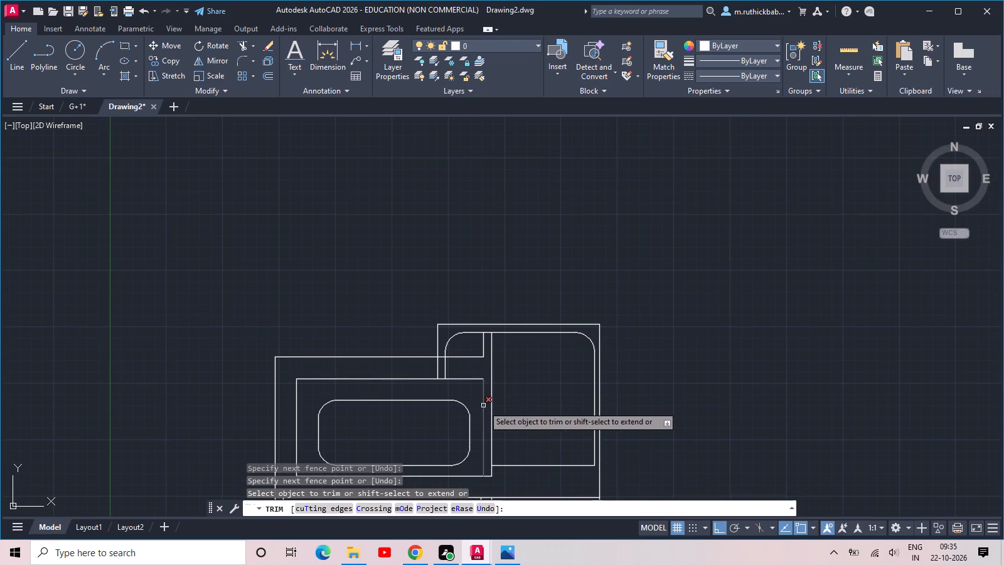
{"action": "scroll", "coordinate": [483, 406], "scroll_direction": "up", "scroll_amount": 1}
{"action": "middle_click_drag", "start_coordinate": [483, 406], "coordinate": [506, 343]}
{"action": "left_click", "coordinate": [506, 334]}
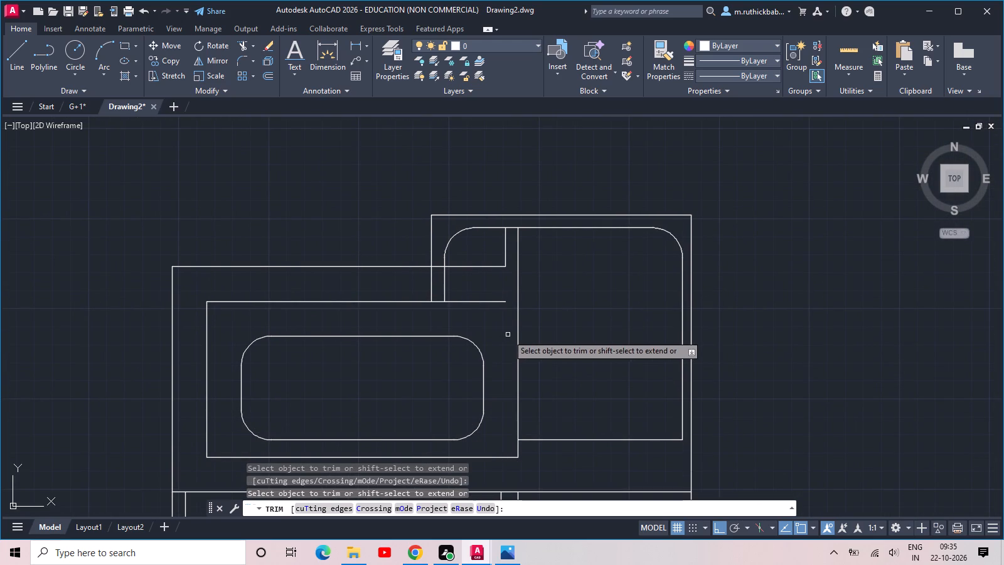
{"action": "key", "text": "Escape"}
{"action": "key", "text": "Escape"}
Extend the middle frame's top line back to the long vertical beside the rounded frame.
{"action": "key", "text": "e"}
{"action": "key", "text": "x"}
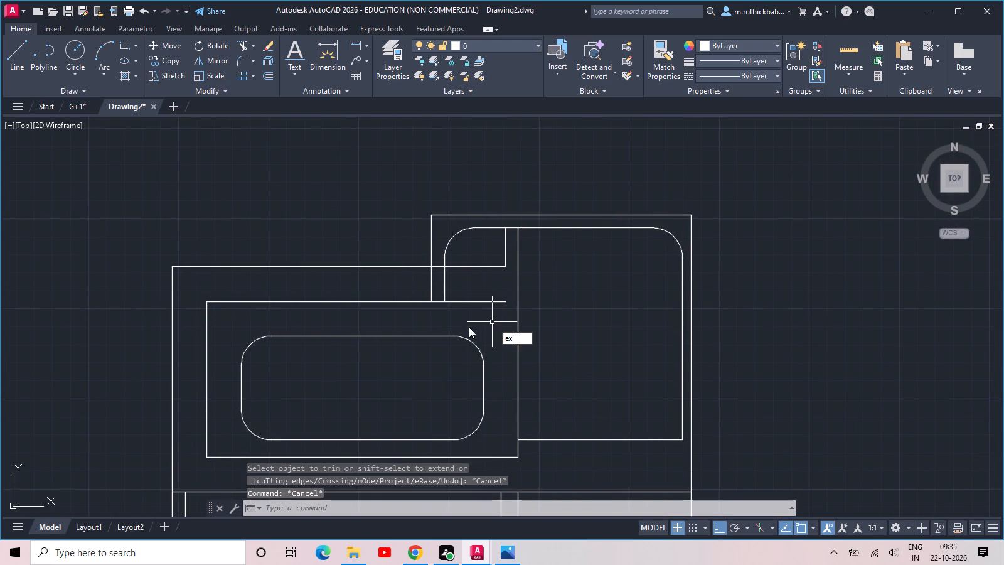
{"action": "key", "text": "space"}
{"action": "key", "text": "space"}
{"action": "left_click", "coordinate": [475, 325]}
{"action": "left_click", "coordinate": [484, 291]}
{"action": "scroll", "coordinate": [541, 306], "scroll_direction": "down", "scroll_amount": 2}
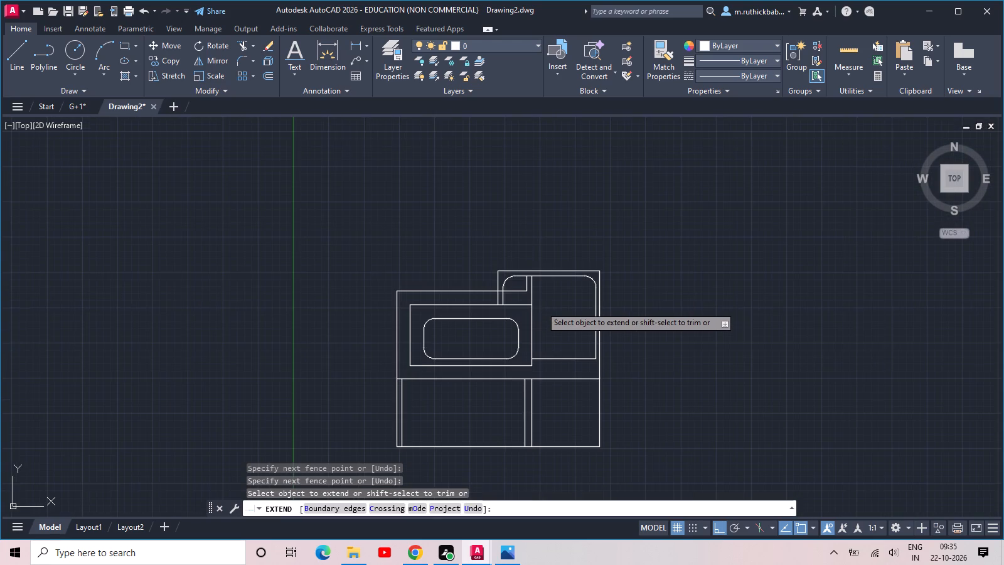
{"action": "middle_click_drag", "start_coordinate": [557, 311], "coordinate": [530, 306]}
{"action": "scroll", "coordinate": [460, 274], "scroll_direction": "up", "scroll_amount": 2}
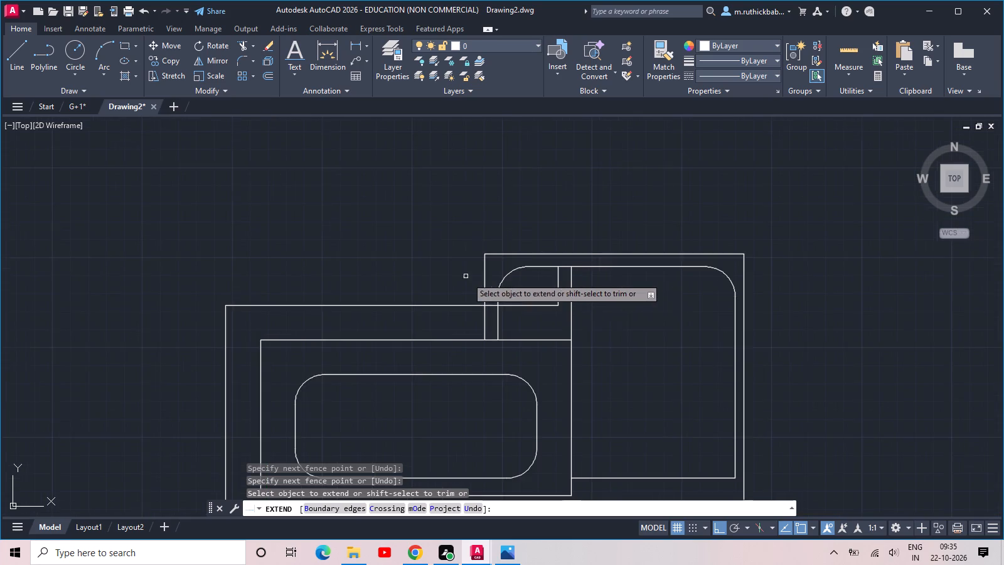
{"action": "scroll", "coordinate": [505, 301], "scroll_direction": "up", "scroll_amount": 3}
{"action": "key", "text": "space"}
{"action": "key", "text": "space"}
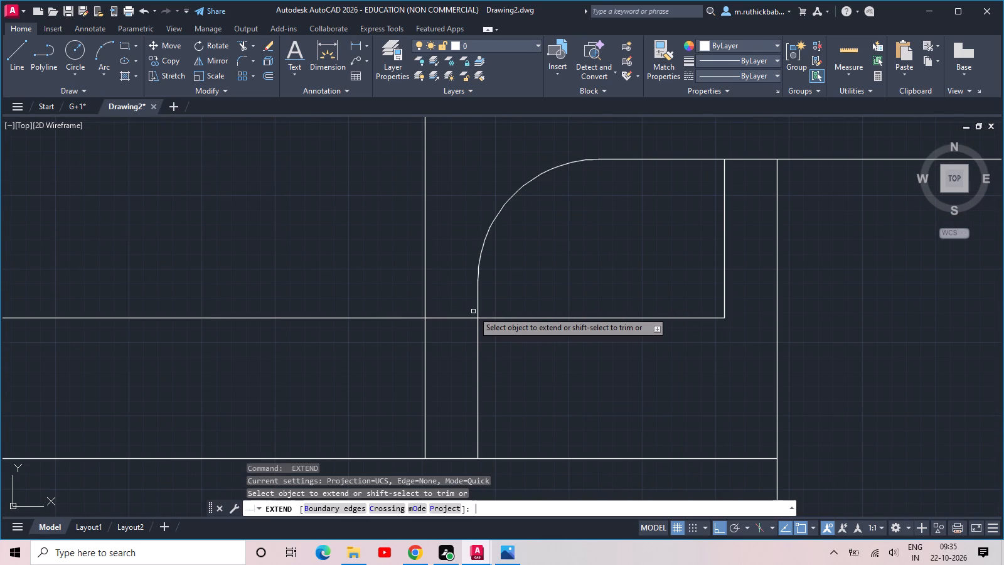
{"action": "key", "text": "Escape"}
Trim the upper floor's top line between the parapet's outer and inner left verticals.
{"action": "type", "text": "tr"}
{"action": "key", "text": "space"}
{"action": "key", "text": "space"}
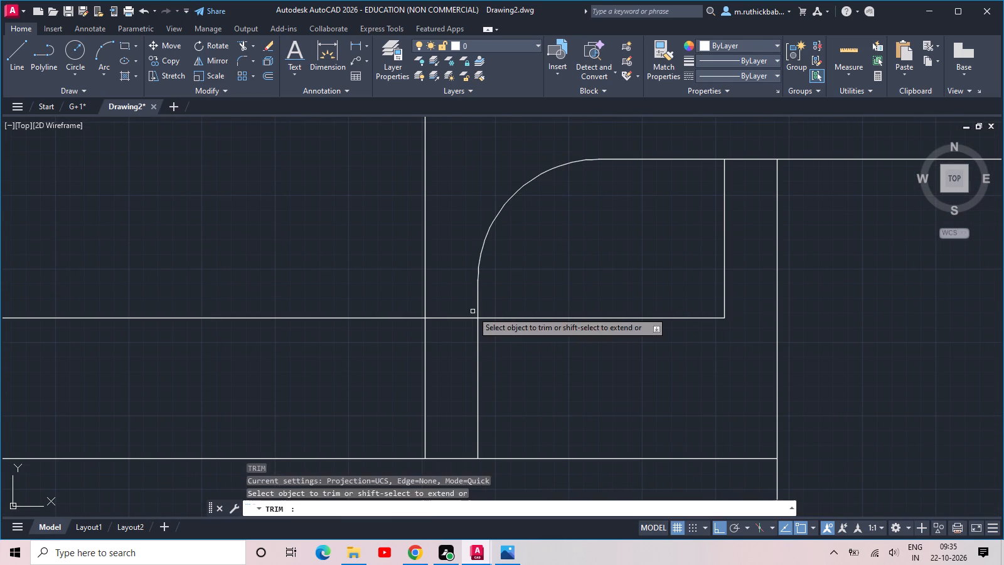
{"action": "left_click", "coordinate": [465, 304]}
{"action": "left_click", "coordinate": [464, 340]}
{"action": "scroll", "coordinate": [464, 339], "scroll_direction": "down", "scroll_amount": 2}
{"action": "middle_click_drag", "start_coordinate": [400, 366], "coordinate": [387, 311]}
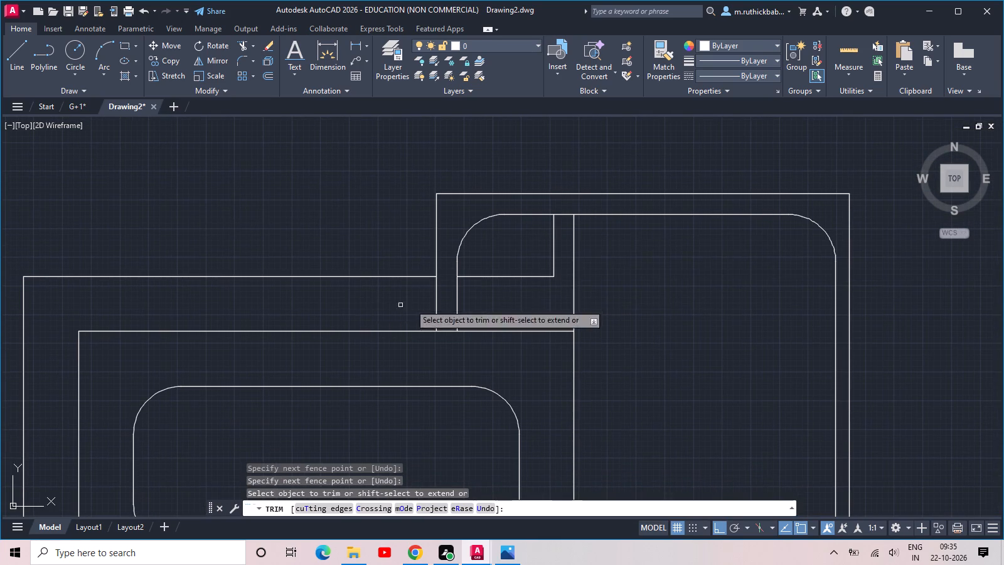
{"action": "scroll", "coordinate": [569, 222], "scroll_direction": "up", "scroll_amount": 2}
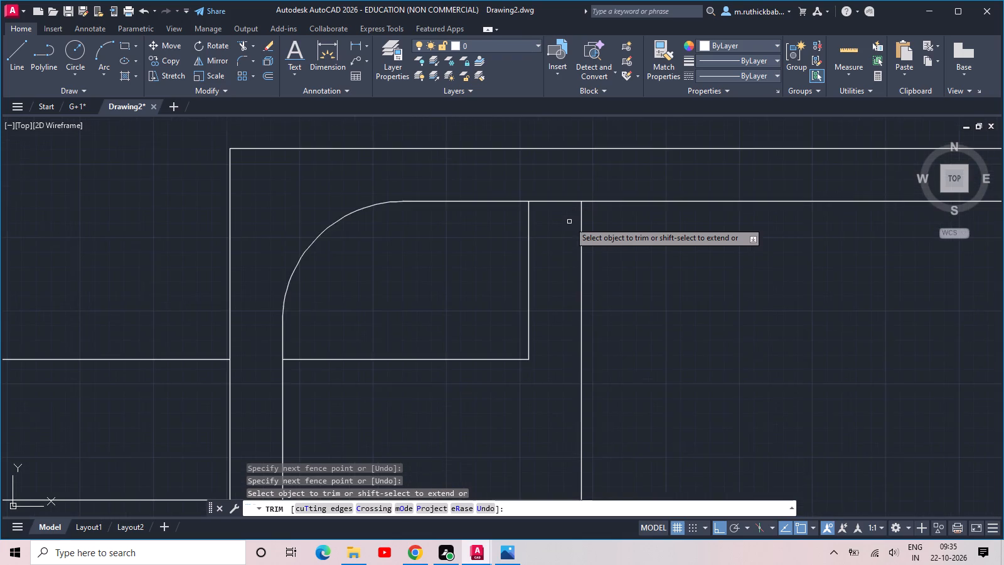
{"action": "scroll", "coordinate": [562, 223], "scroll_direction": "up", "scroll_amount": 1}
{"action": "scroll", "coordinate": [562, 223], "scroll_direction": "down", "scroll_amount": 3}
{"action": "scroll", "coordinate": [557, 235], "scroll_direction": "up", "scroll_amount": 2}
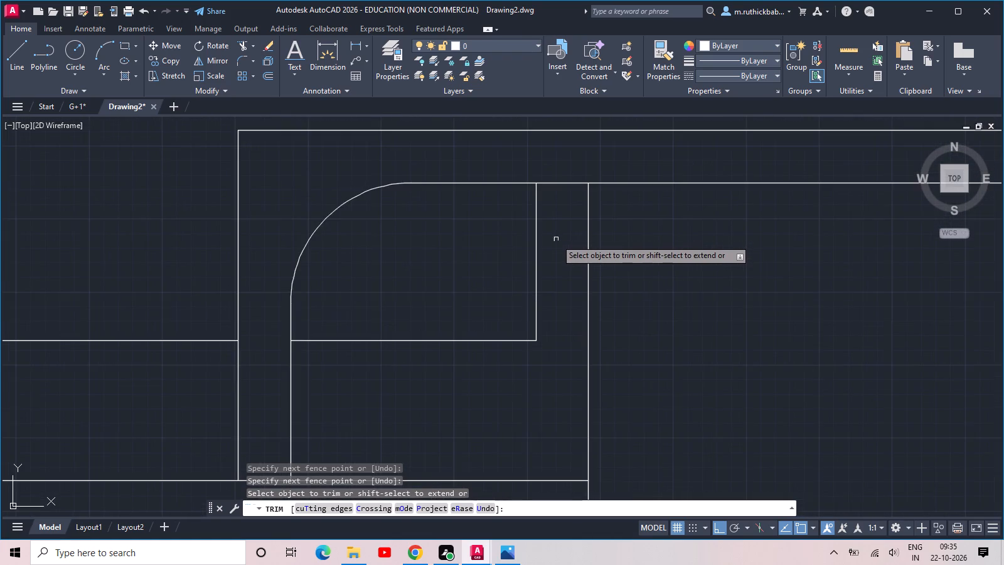
{"action": "scroll", "coordinate": [556, 239], "scroll_direction": "up", "scroll_amount": 3}
{"action": "key", "text": "Escape"}
{"action": "key", "text": "Escape"}
Copy the short vertical under the parapet's inner top line about 5" to the right.
{"action": "scroll", "coordinate": [556, 239], "scroll_direction": "down", "scroll_amount": 1}
{"action": "left_click_drag", "start_coordinate": [558, 242], "coordinate": [543, 242]}
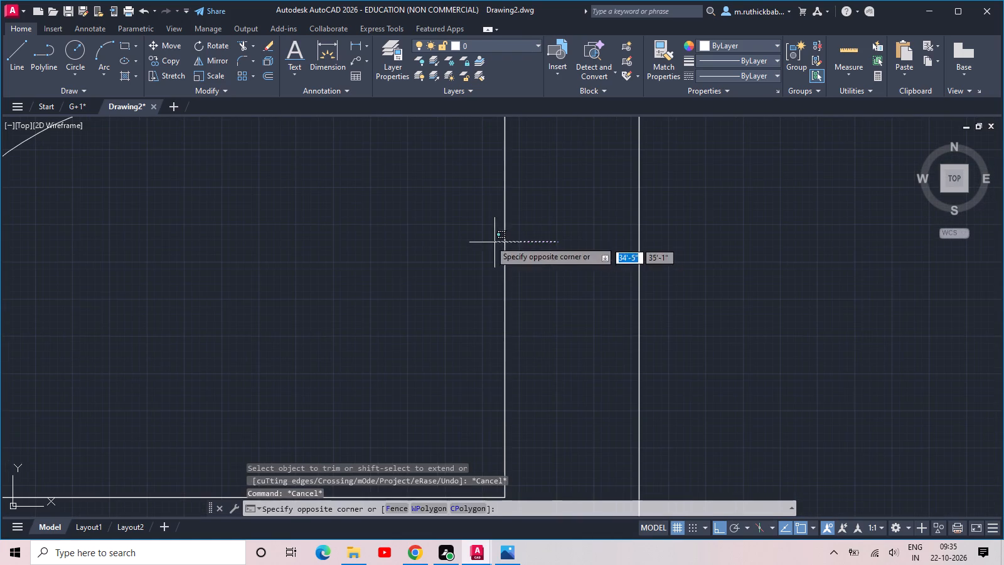
{"action": "left_click", "coordinate": [489, 240]}
{"action": "scroll", "coordinate": [491, 237], "scroll_direction": "down", "scroll_amount": 4}
{"action": "scroll", "coordinate": [505, 249], "scroll_direction": "up", "scroll_amount": 1}
{"action": "key", "text": "c"}
{"action": "key", "text": "o"}
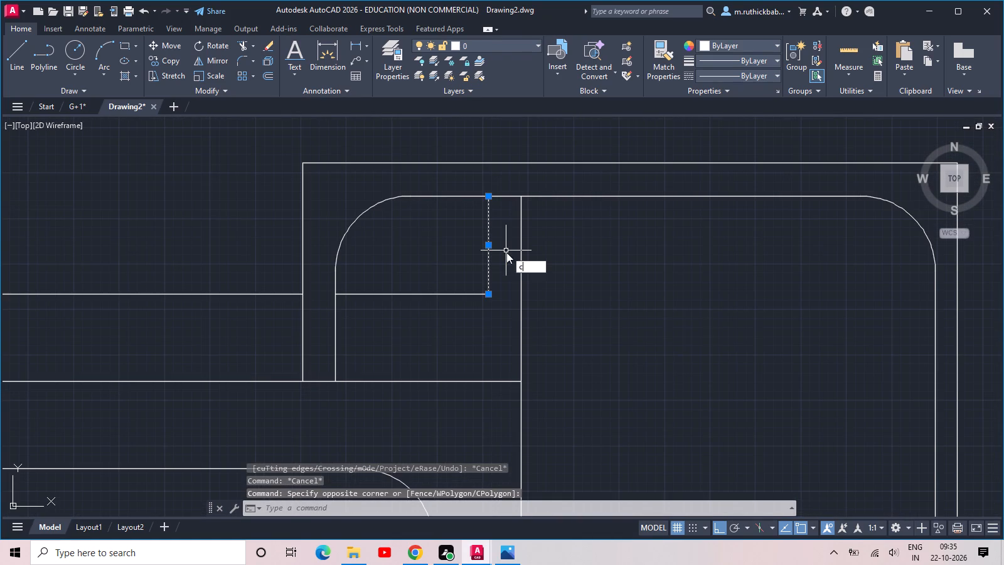
{"action": "key", "text": "space"}
{"action": "left_click", "coordinate": [489, 292]}
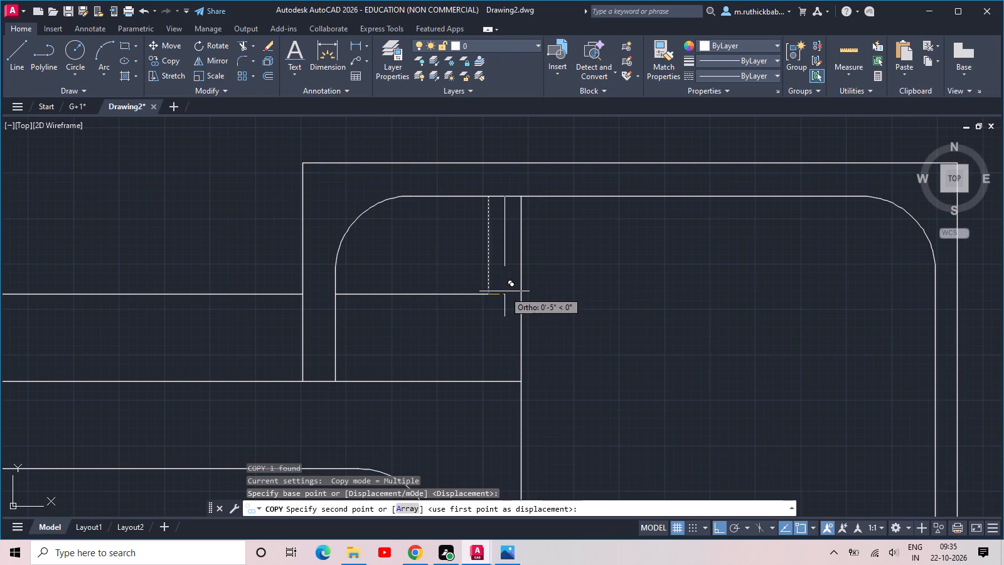
{"action": "left_click", "coordinate": [505, 291]}
{"action": "key", "text": "Escape"}
Delete the original short vertical to the left of the copy.
{"action": "left_click", "coordinate": [493, 270]}
{"action": "left_click", "coordinate": [478, 254]}
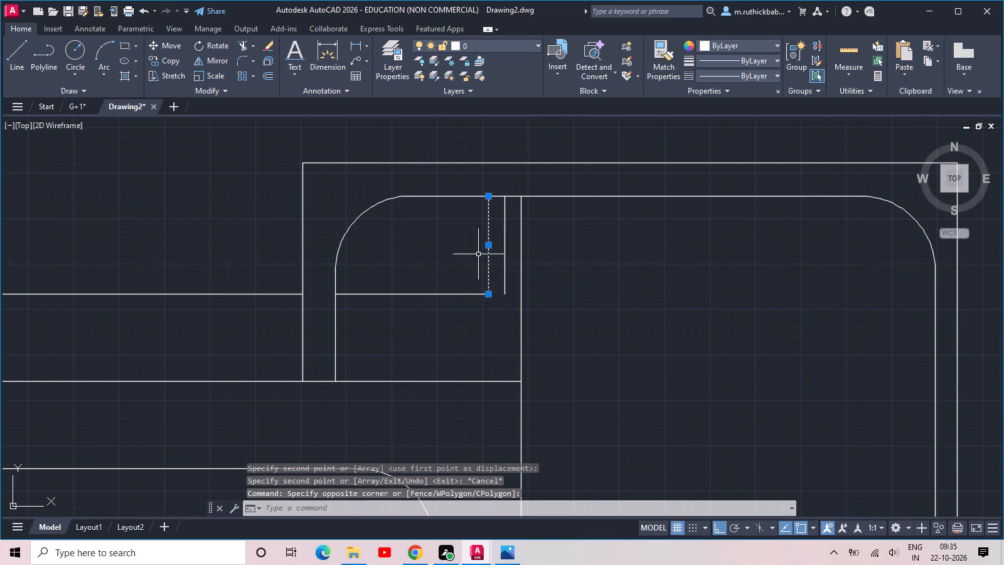
{"action": "key", "text": "Home"}
{"action": "key", "text": "Delete"}
Extend the upper floor's top line segment inside the parapet to the copied short vertical.
{"action": "type", "text": "ex"}
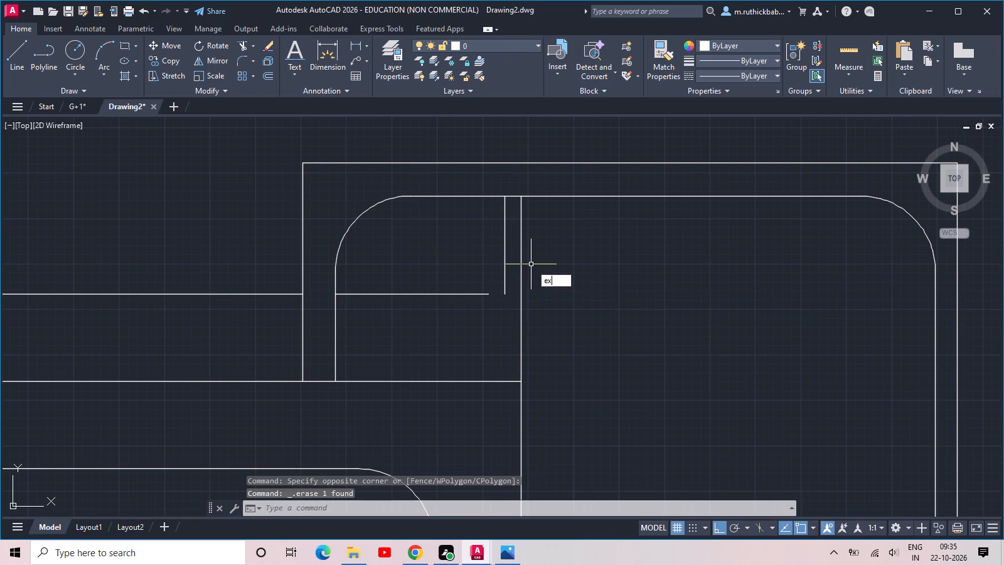
{"action": "key", "text": "space"}
{"action": "key", "text": "space"}
{"action": "left_click_drag", "start_coordinate": [464, 274], "coordinate": [462, 294]}
{"action": "left_click", "coordinate": [470, 310]}
{"action": "left_click", "coordinate": [469, 260]}
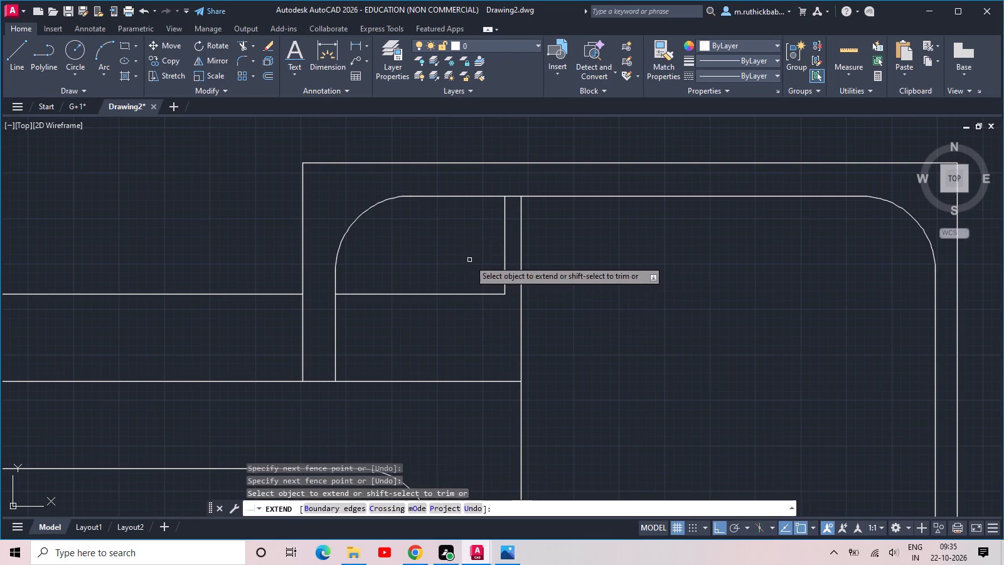
{"action": "key", "text": "Escape"}
{"action": "key", "text": "Escape"}
Draw a 14' by 6' rectangle from the ground floor's bottom-right corner, extending up and to the left.
{"action": "scroll", "coordinate": [499, 270], "scroll_direction": "down", "scroll_amount": 3}
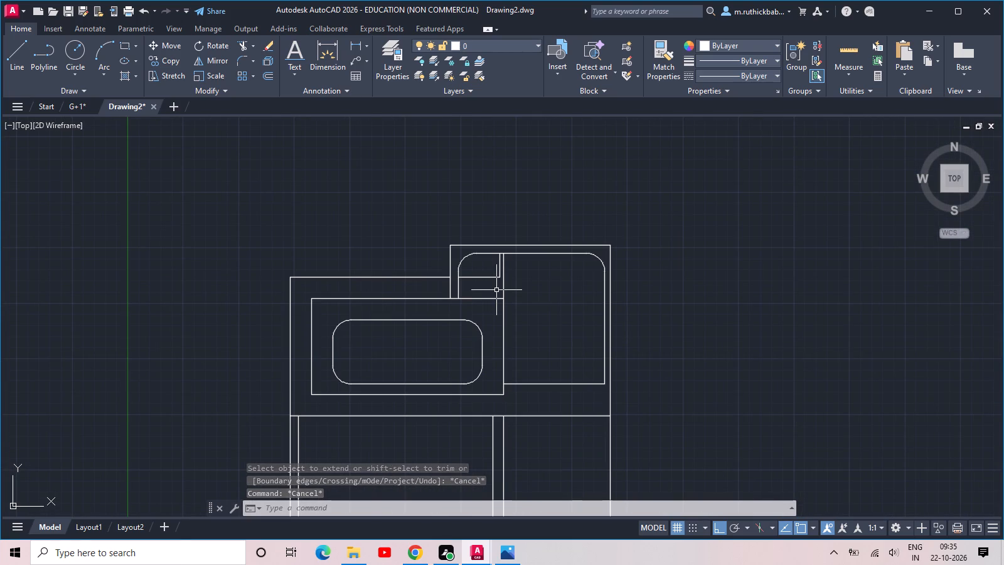
{"action": "scroll", "coordinate": [496, 290], "scroll_direction": "down", "scroll_amount": 1}
{"action": "middle_click_drag", "start_coordinate": [471, 382], "coordinate": [482, 295]}
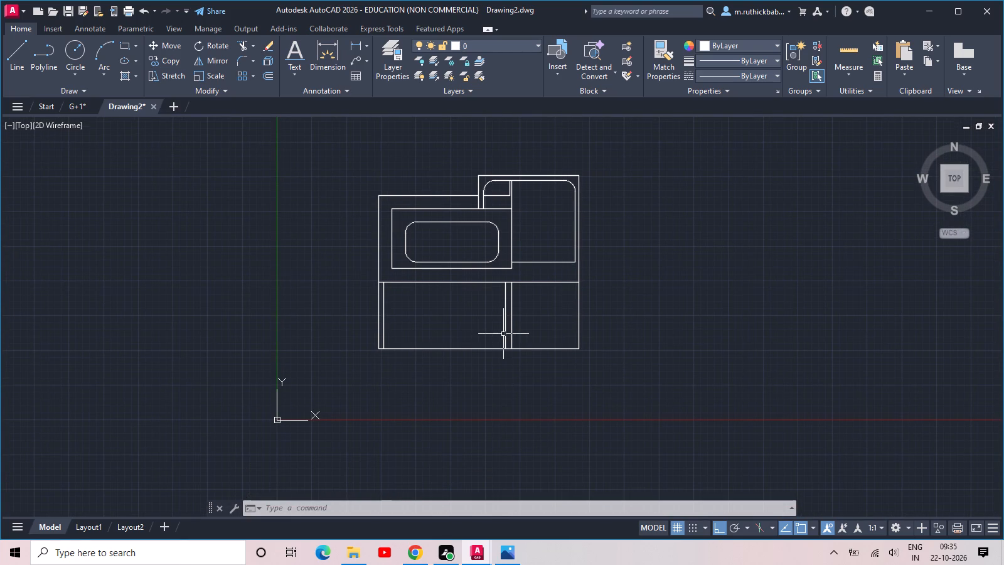
{"action": "scroll", "coordinate": [503, 334], "scroll_direction": "up", "scroll_amount": 1}
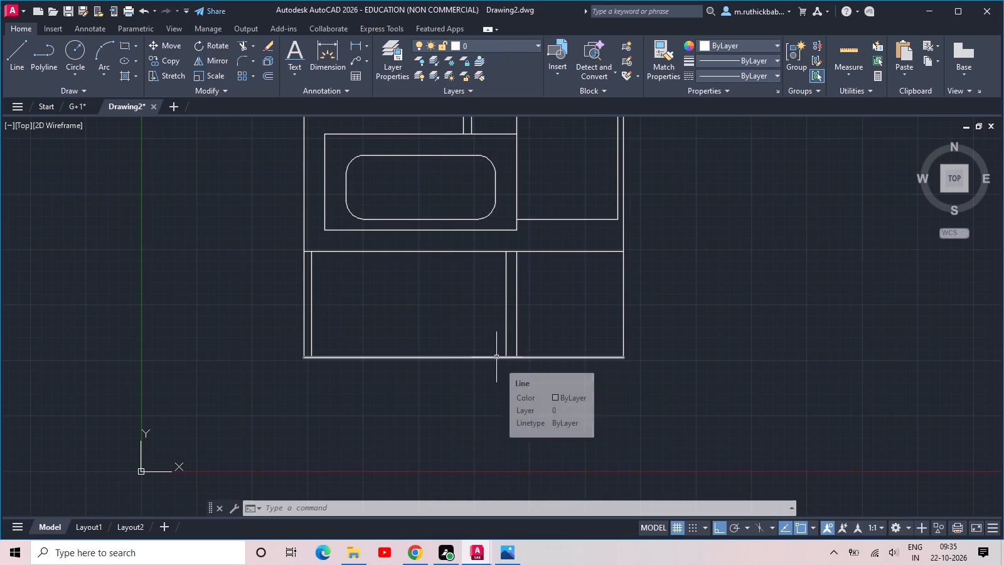
{"action": "type", "text": "rec"}
{"action": "key", "text": "space"}
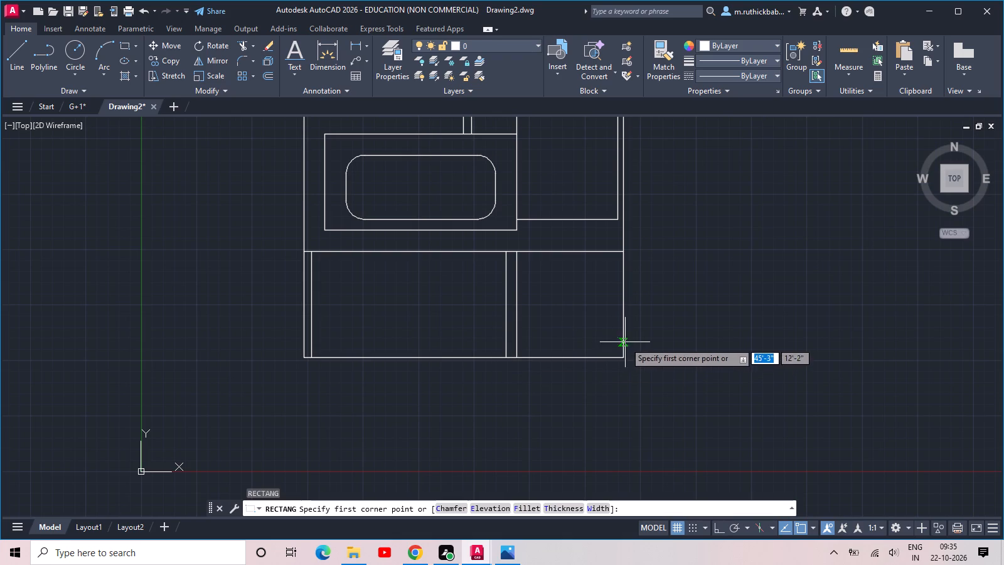
{"action": "left_click", "coordinate": [621, 360]}
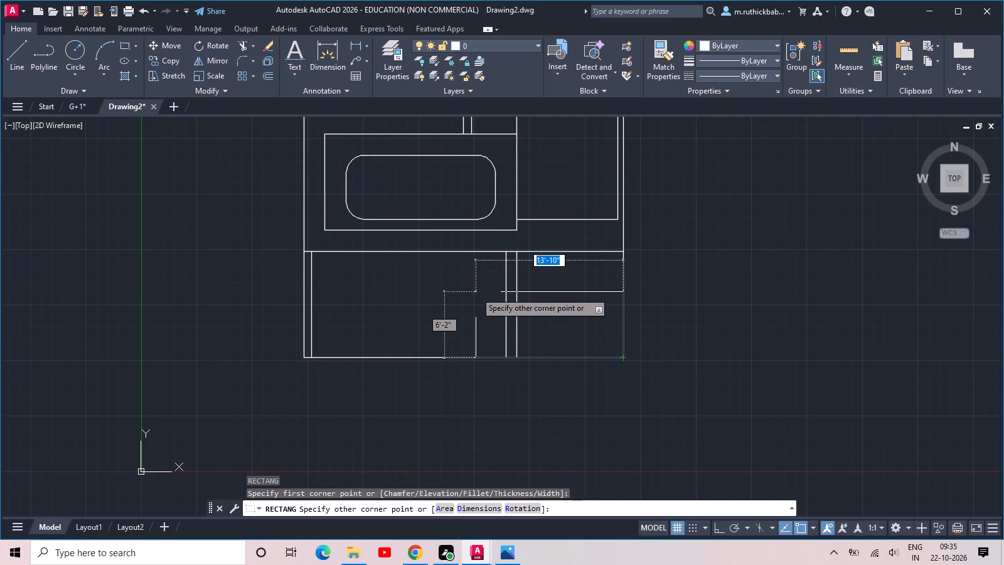
{"action": "type", "text": "13"}
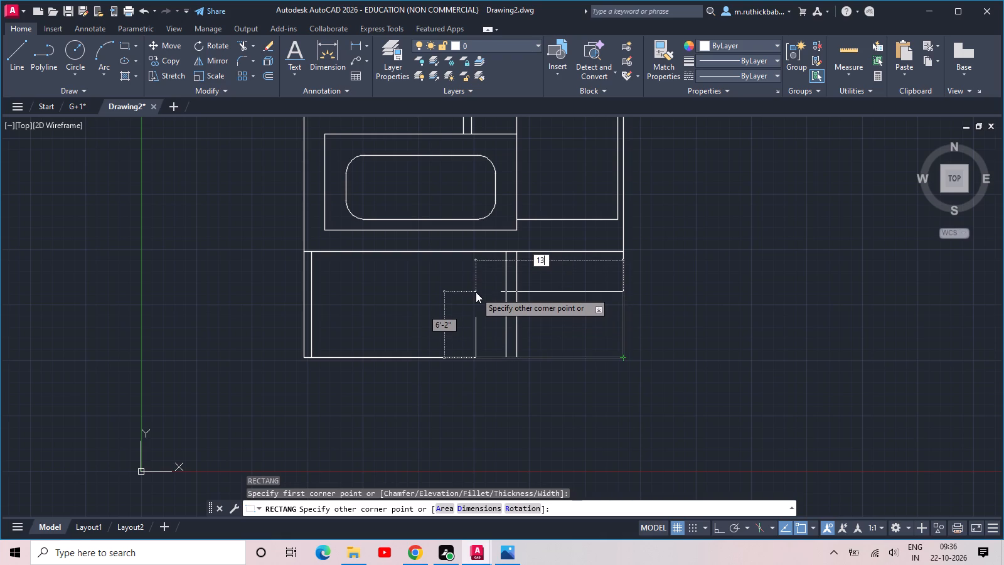
{"action": "key", "text": "BackSpace"}
{"action": "type", "text": "14'"}
{"action": "key", "text": "BackSpace"}
{"action": "key", "text": "BackSpace"}
{"action": "key", "text": "BackSpace"}
{"action": "key", "text": "BackSpace"}
{"action": "type", "text": "14'"}
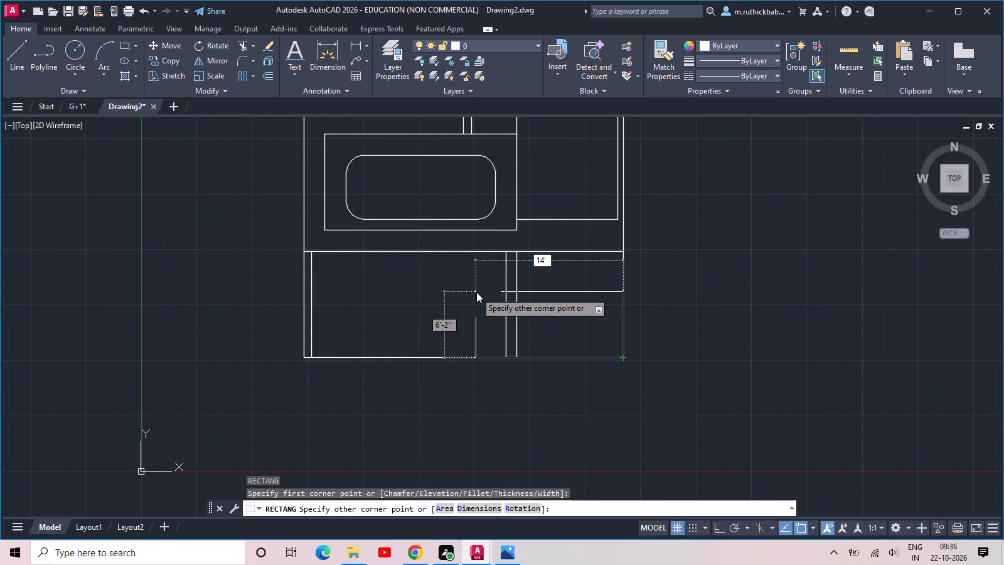
{"action": "key", "text": "Tab"}
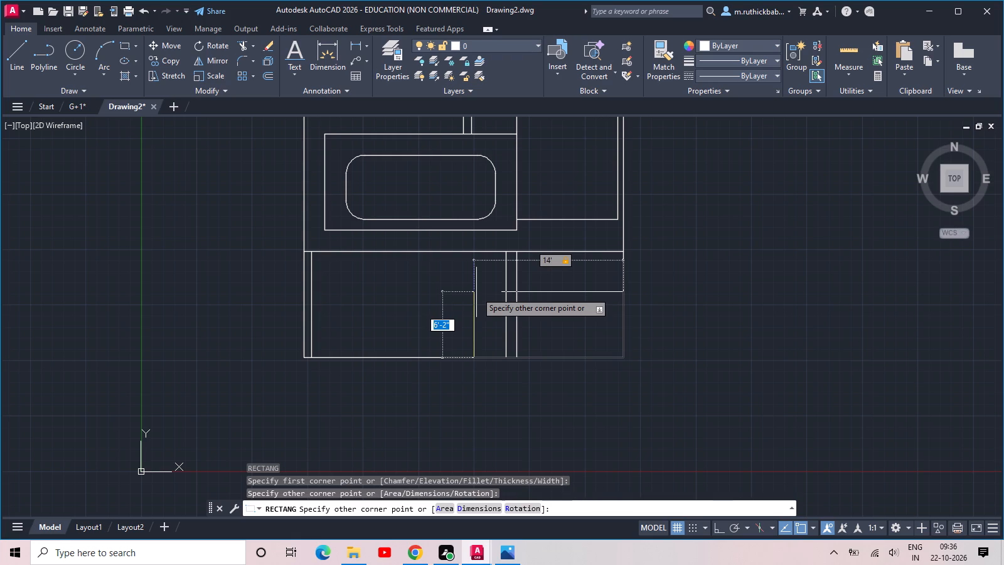
{"action": "key", "text": "6"}
{"action": "key", "text": "apostrophe"}
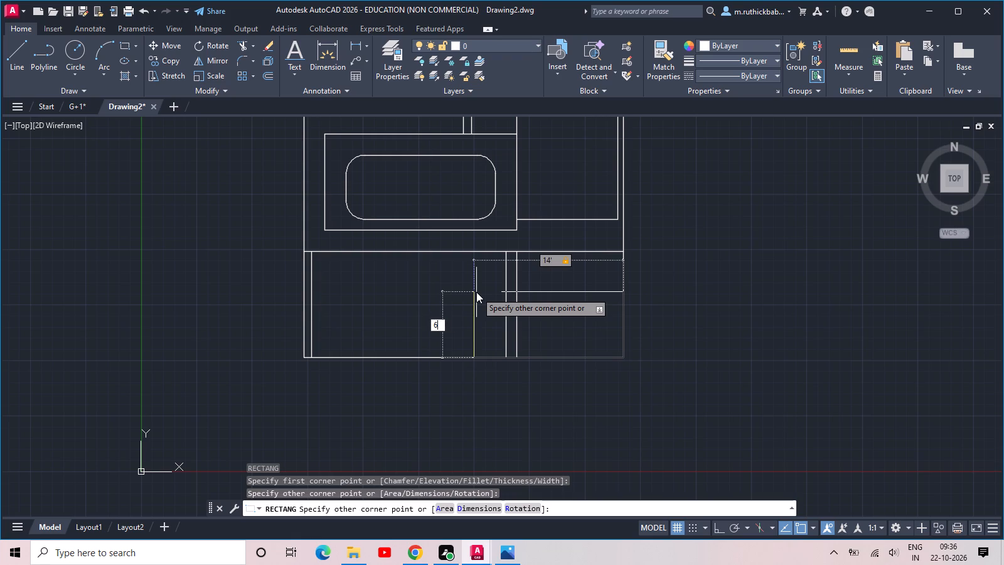
{"action": "key", "text": "Return"}
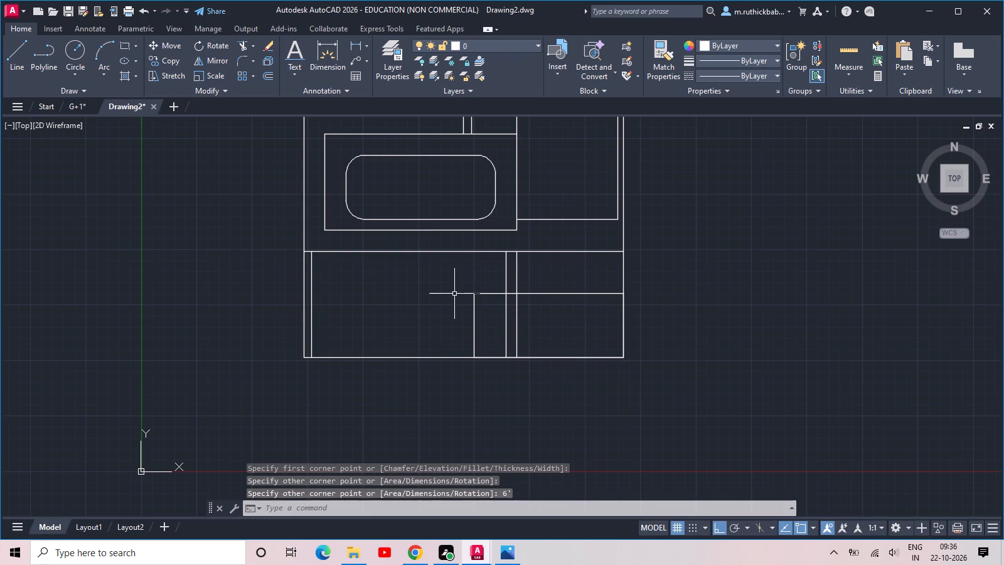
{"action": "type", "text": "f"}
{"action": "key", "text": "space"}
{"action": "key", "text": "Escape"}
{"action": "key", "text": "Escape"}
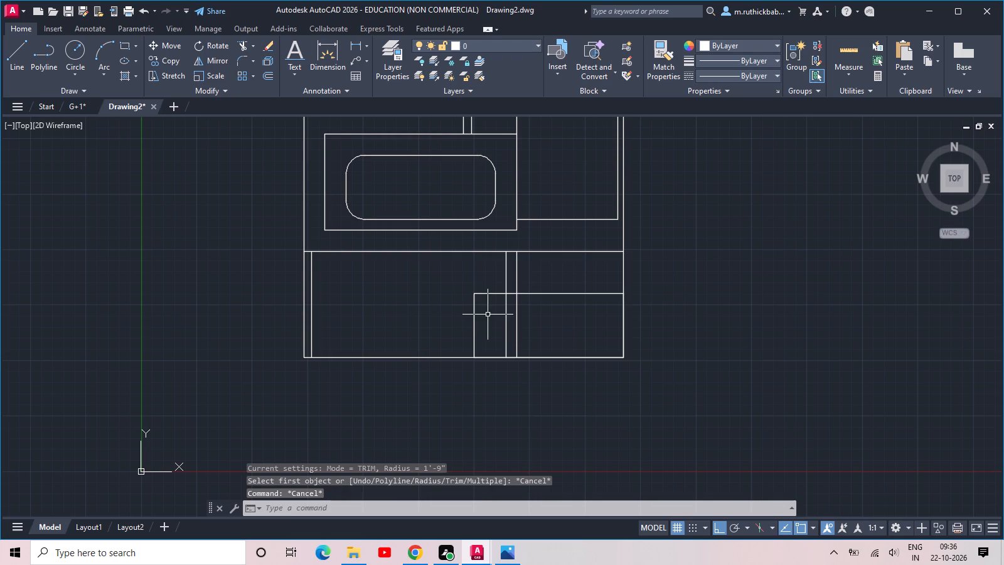
Explode the 14' by 6' rectangle into separate lines.
{"action": "left_click", "coordinate": [486, 315]}
{"action": "left_click", "coordinate": [461, 261]}
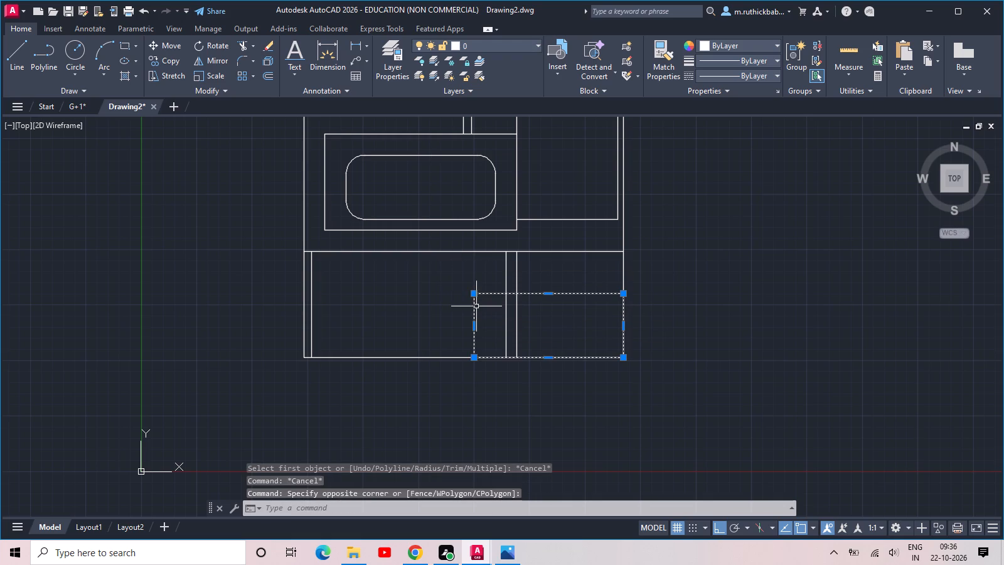
{"action": "type", "text": "x"}
{"action": "key", "text": "space"}
Join the left, top and right edges of the exploded 14' by 6' rectangle into one polyline.
{"action": "left_click_drag", "start_coordinate": [488, 320], "coordinate": [481, 315]}
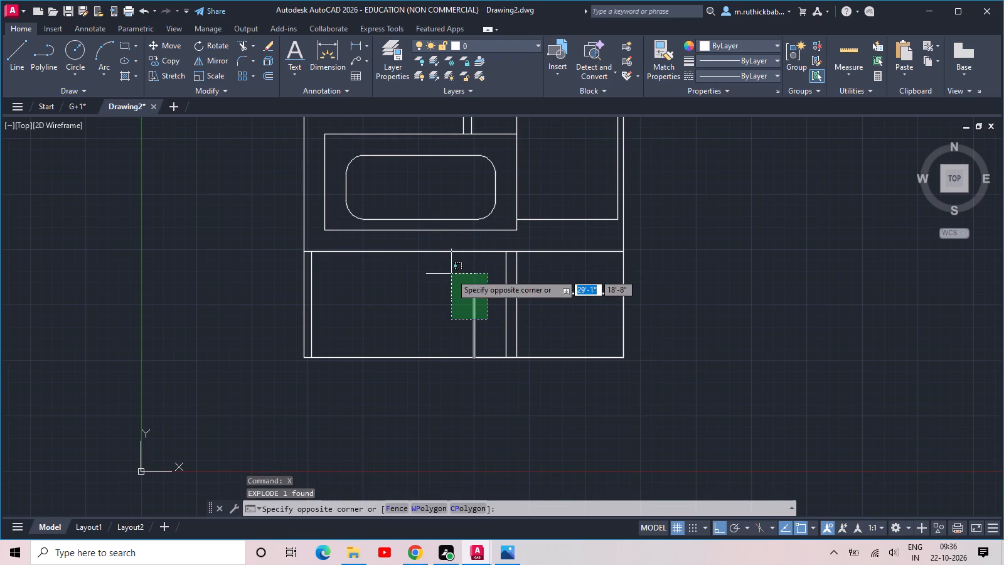
{"action": "left_click", "coordinate": [451, 274]}
{"action": "key", "text": "j"}
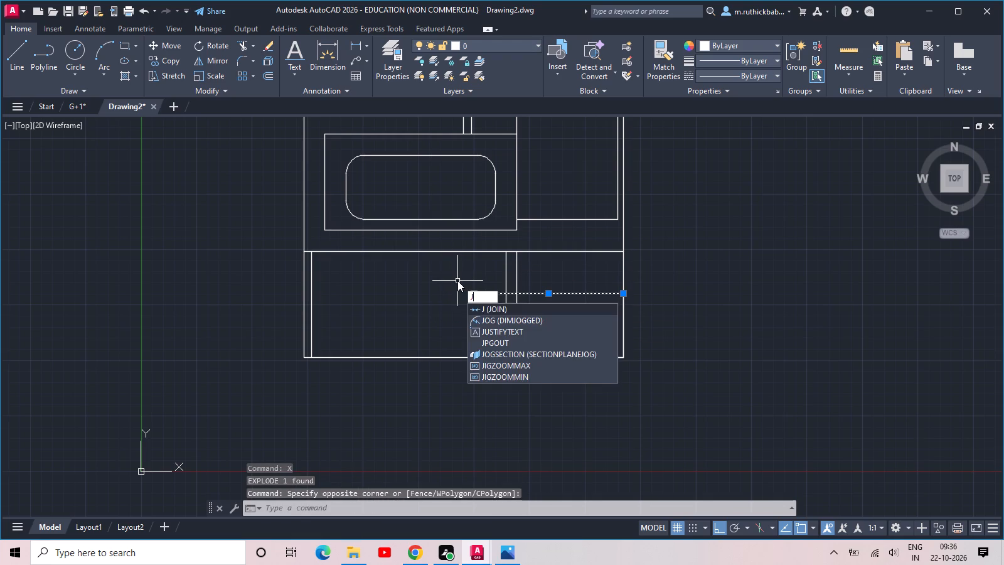
{"action": "key", "text": "space"}
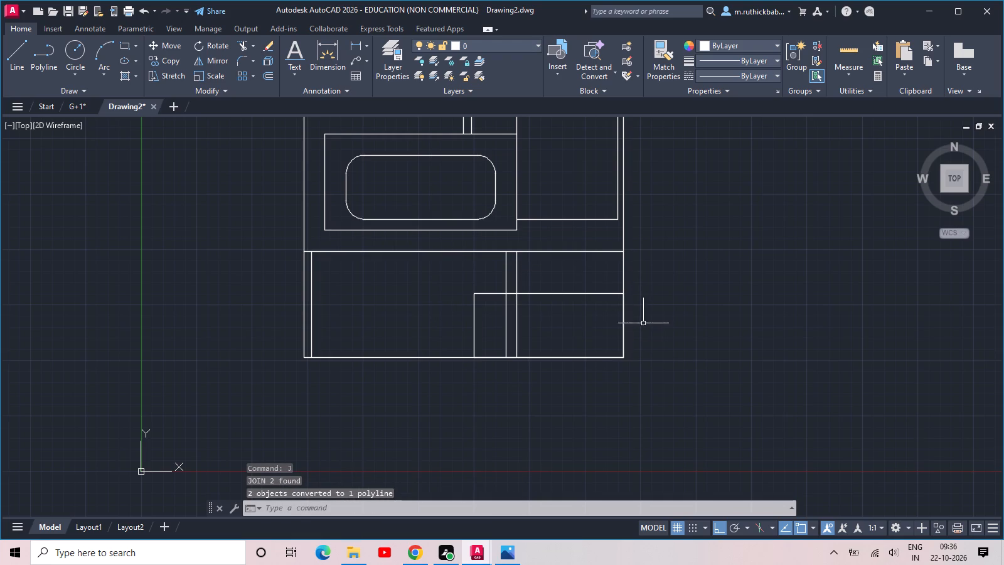
{"action": "left_click", "coordinate": [624, 316]}
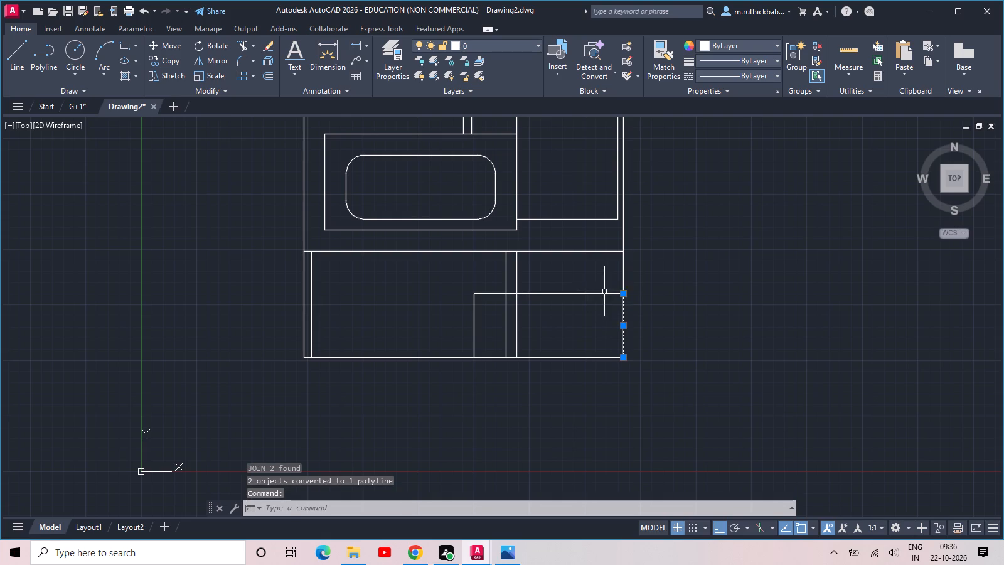
{"action": "left_click", "coordinate": [604, 291]}
{"action": "left_click", "coordinate": [585, 303]}
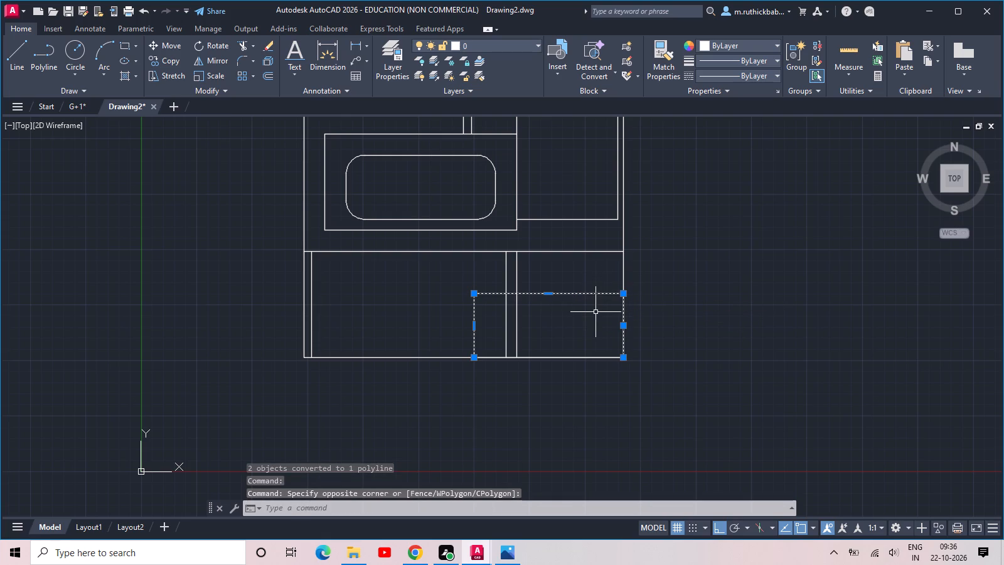
{"action": "key", "text": "j"}
{"action": "key", "text": "space"}
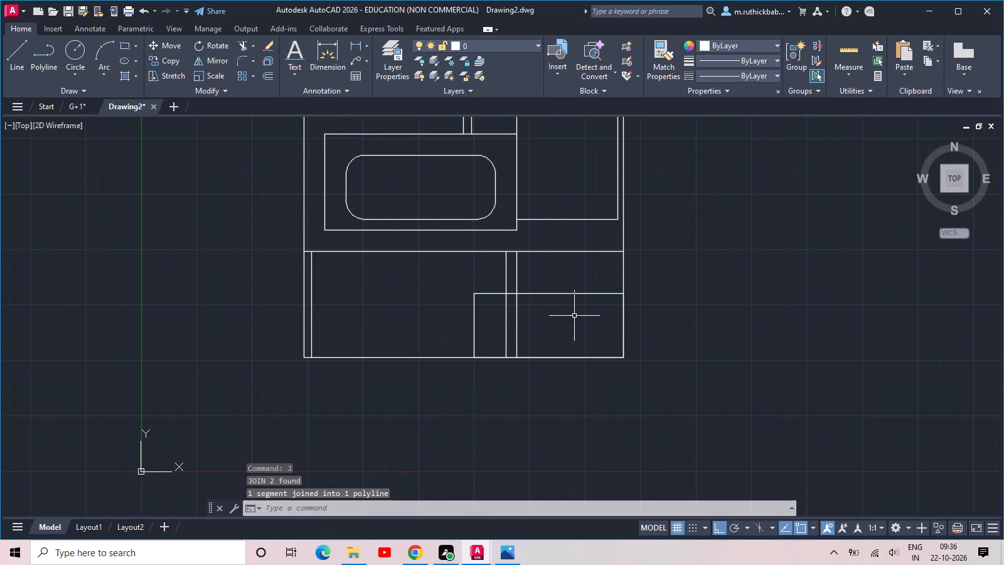
Offset the joined three-sided outline 9" inward.
{"action": "type", "text": "off"}
{"action": "key", "text": "space"}
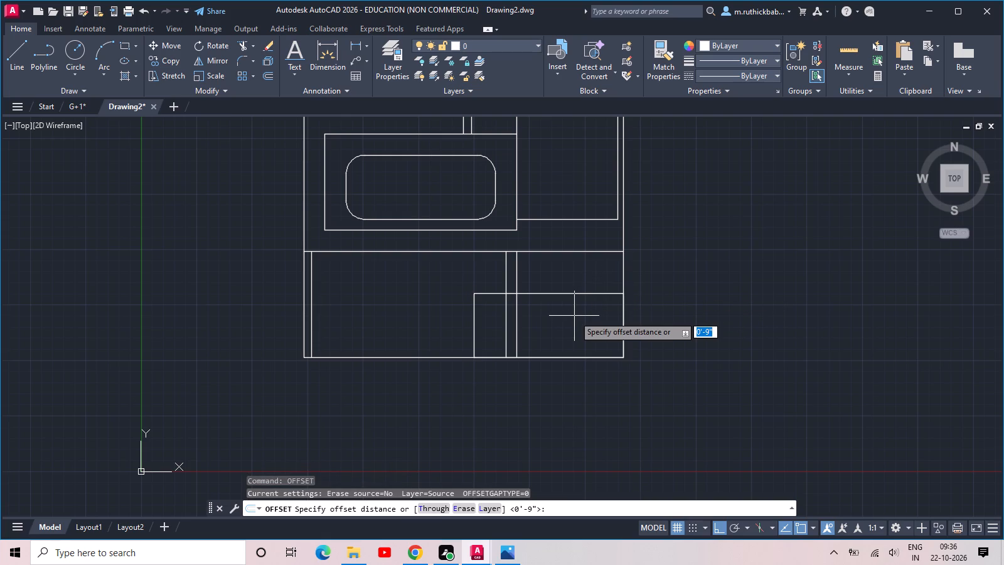
{"action": "type", "text": "9"}
{"action": "key", "text": "space"}
{"action": "left_click", "coordinate": [580, 292]}
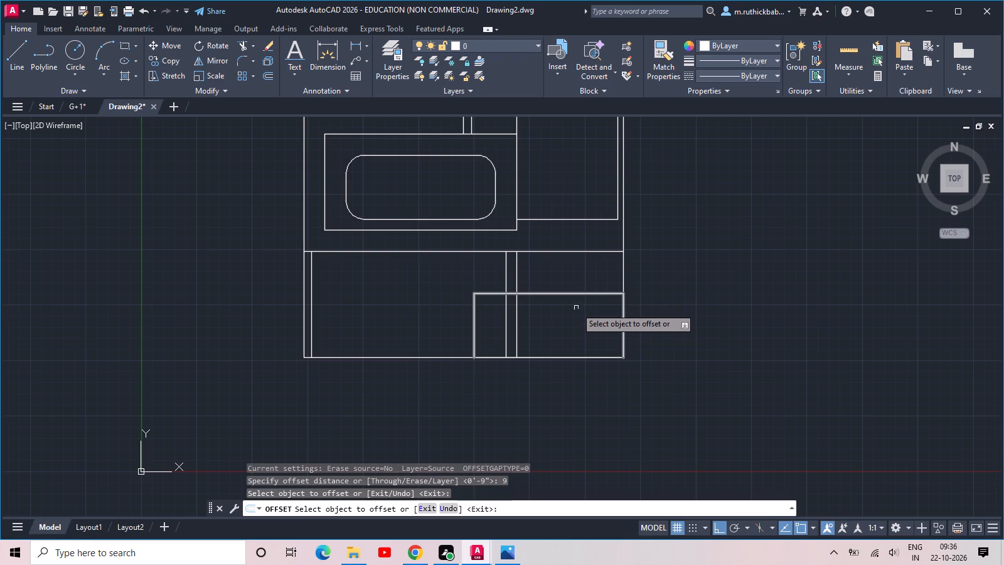
{"action": "left_click", "coordinate": [582, 293]}
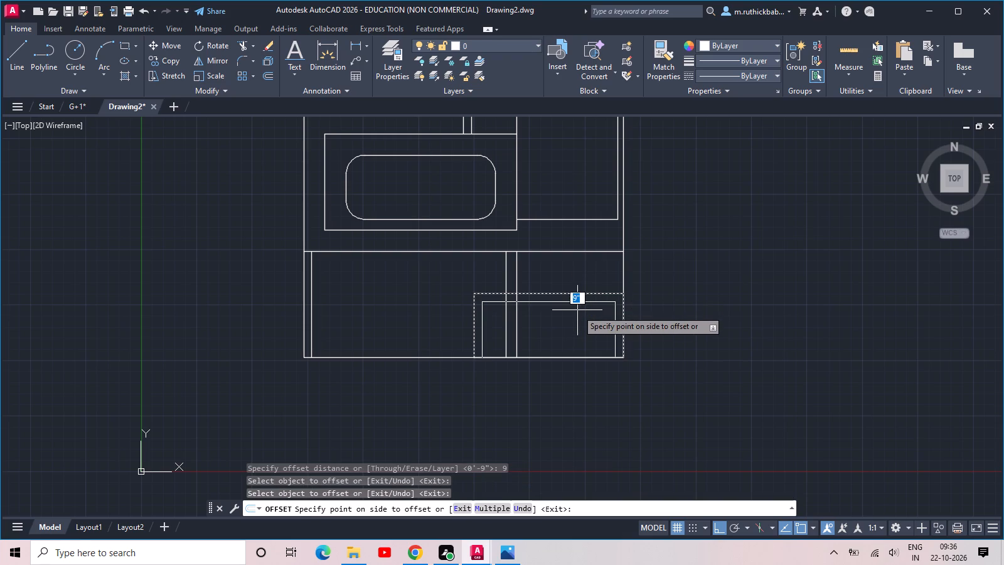
{"action": "left_click", "coordinate": [577, 310]}
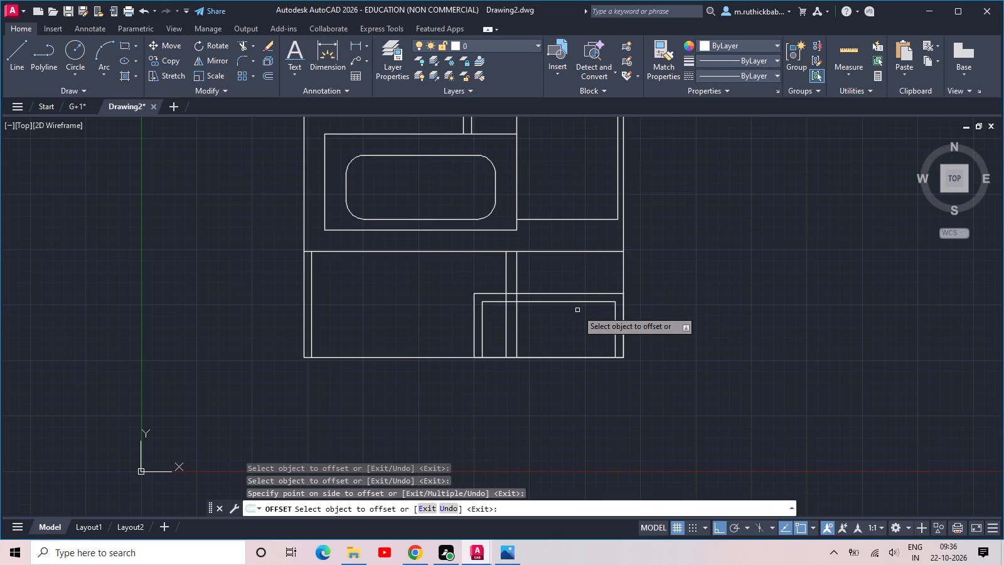
{"action": "scroll", "coordinate": [493, 311], "scroll_direction": "up", "scroll_amount": 1}
{"action": "key", "text": "Escape"}
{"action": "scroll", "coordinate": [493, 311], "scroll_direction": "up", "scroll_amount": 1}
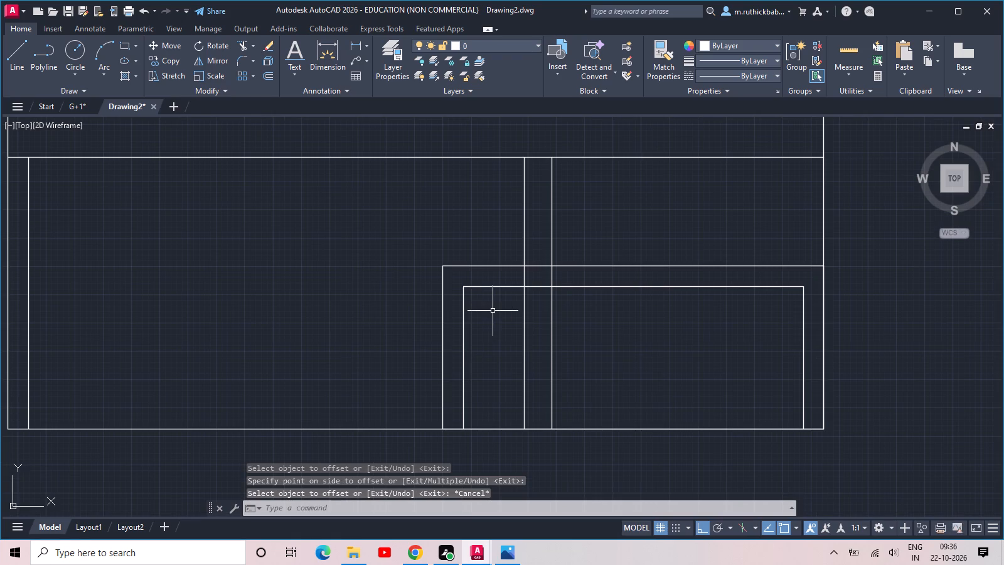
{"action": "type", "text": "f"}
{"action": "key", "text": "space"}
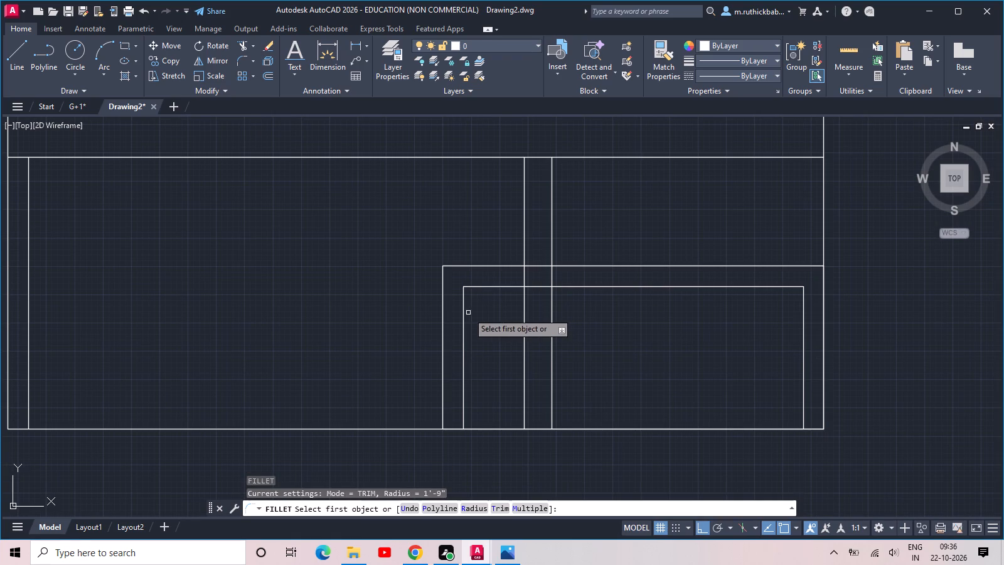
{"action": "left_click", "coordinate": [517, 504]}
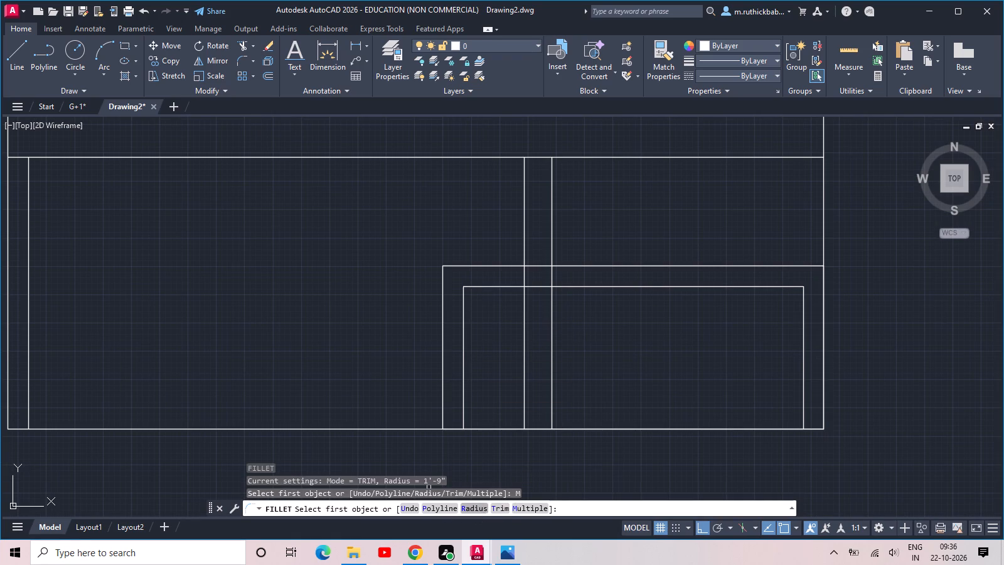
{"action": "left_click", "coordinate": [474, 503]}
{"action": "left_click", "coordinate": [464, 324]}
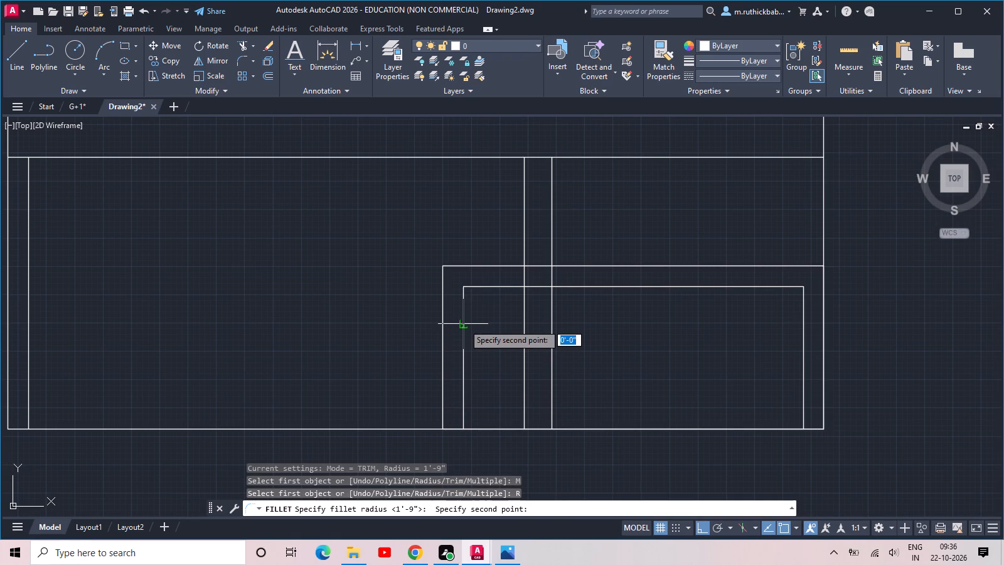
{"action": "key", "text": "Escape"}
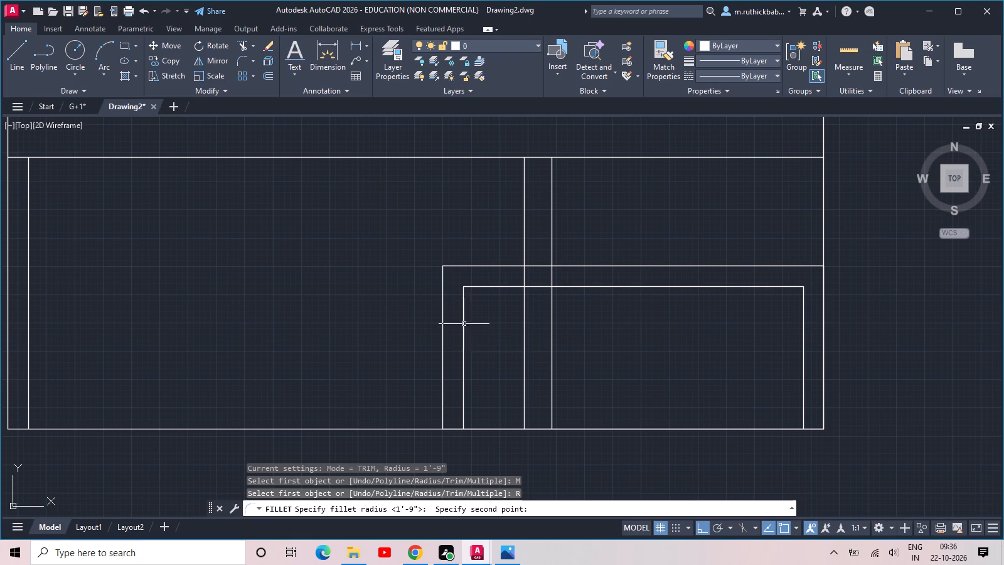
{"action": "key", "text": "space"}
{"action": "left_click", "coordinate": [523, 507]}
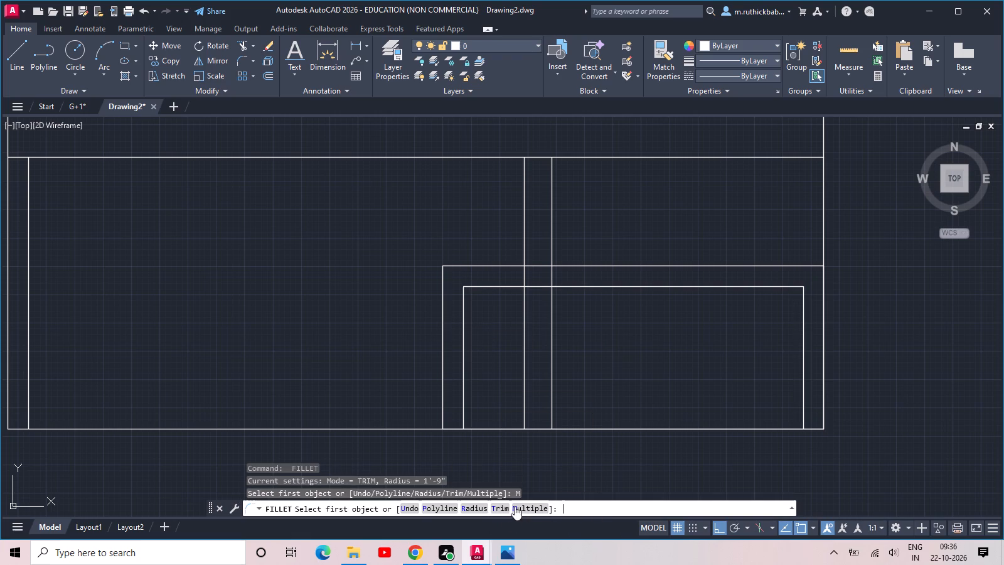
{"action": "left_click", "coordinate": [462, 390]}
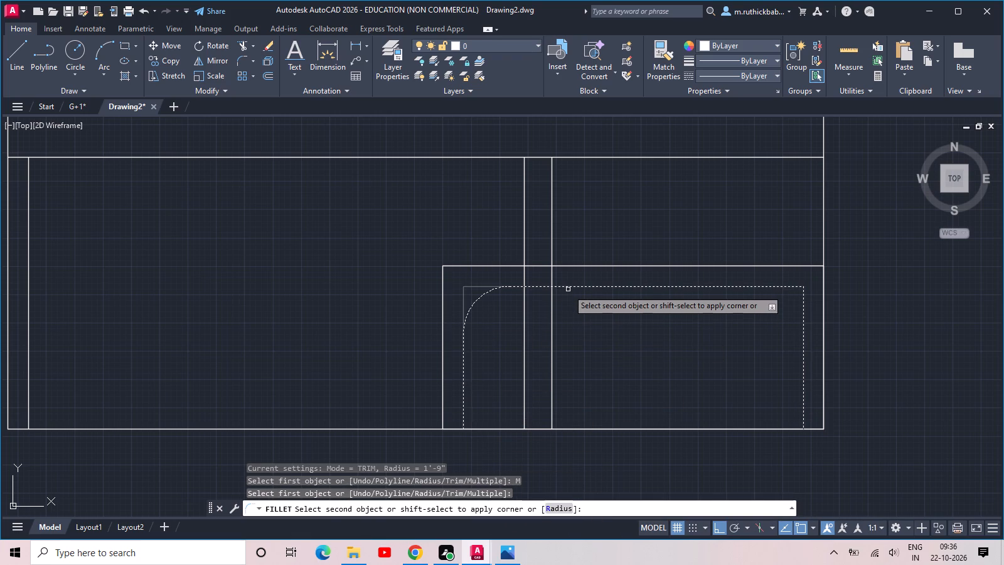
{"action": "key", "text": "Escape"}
Fillet the top-left corners of the inner and outer outlines with a radius of about 4'-9" picked between two points.
{"action": "key", "text": "space"}
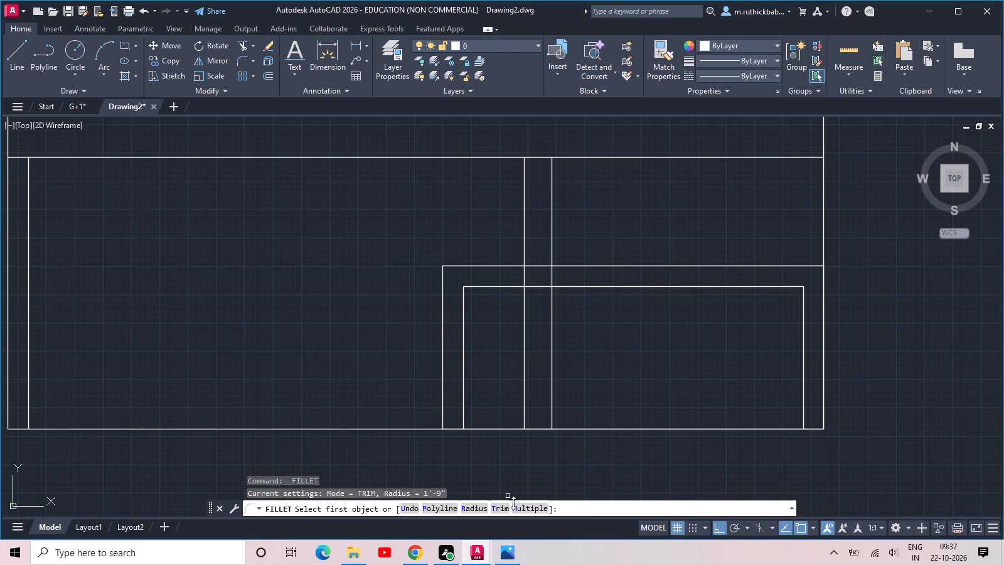
{"action": "left_click", "coordinate": [525, 503]}
{"action": "left_click", "coordinate": [476, 507]}
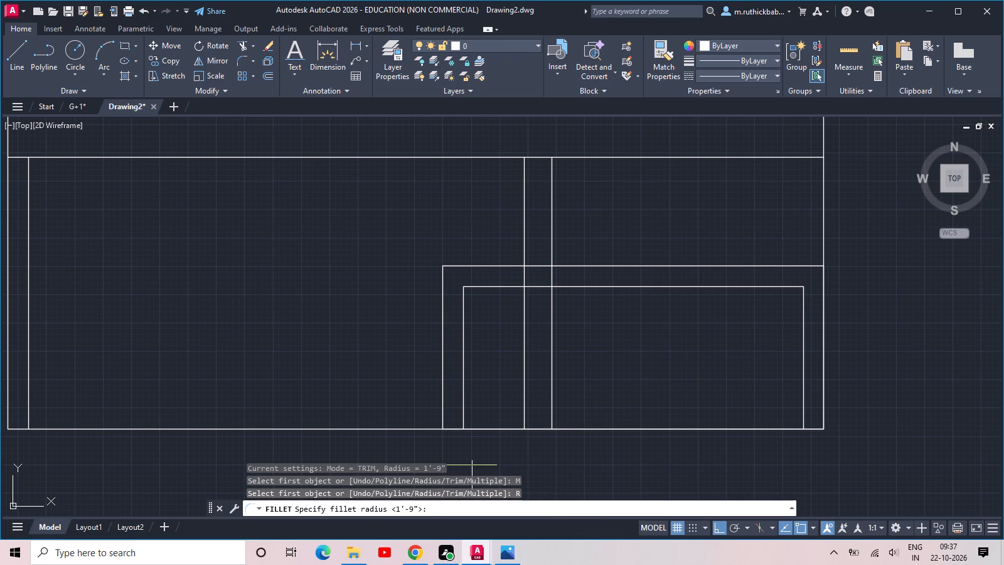
{"action": "left_click", "coordinate": [464, 380]}
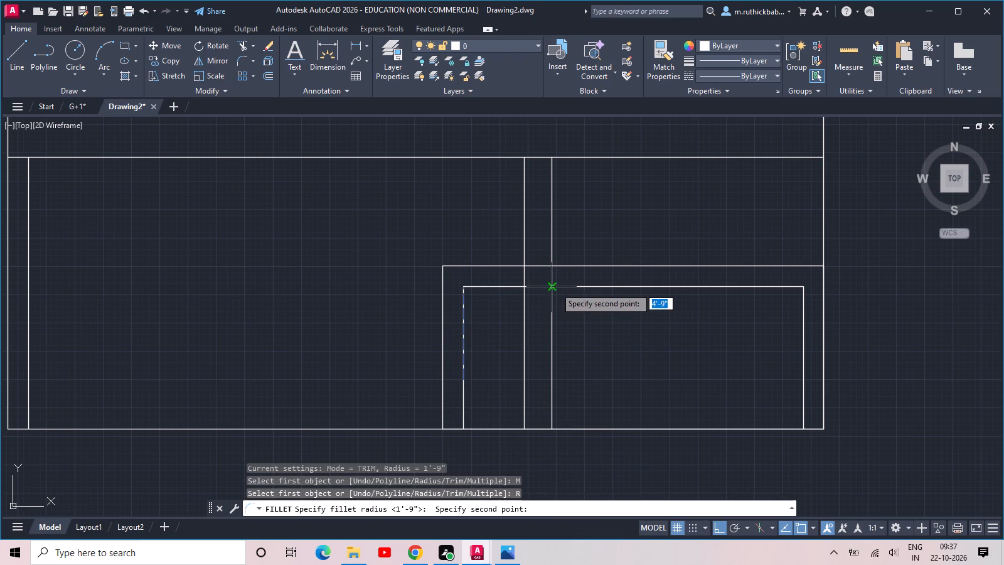
{"action": "left_click", "coordinate": [563, 289]}
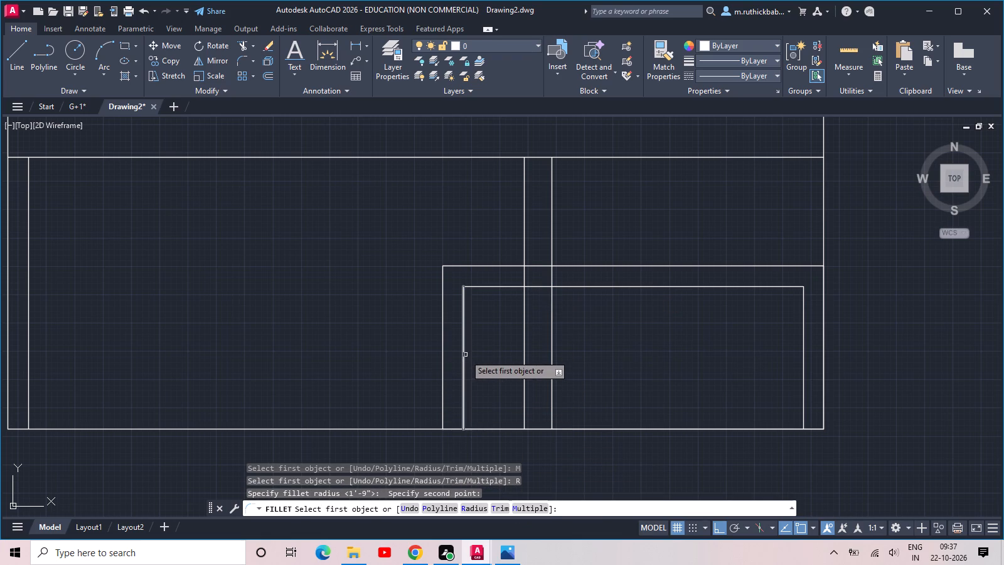
{"action": "left_click", "coordinate": [464, 356]}
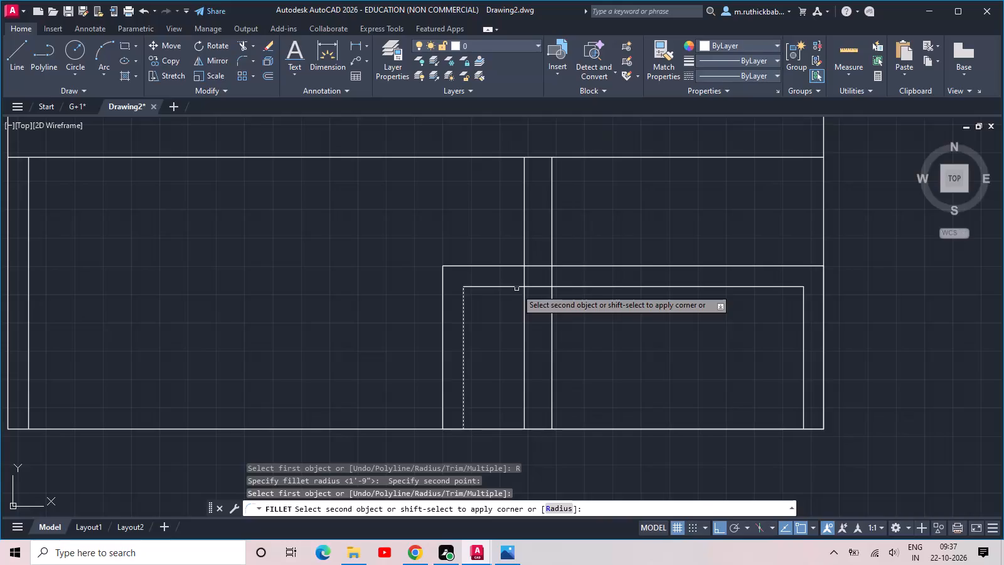
{"action": "left_click", "coordinate": [516, 288]}
{"action": "left_click", "coordinate": [494, 266]}
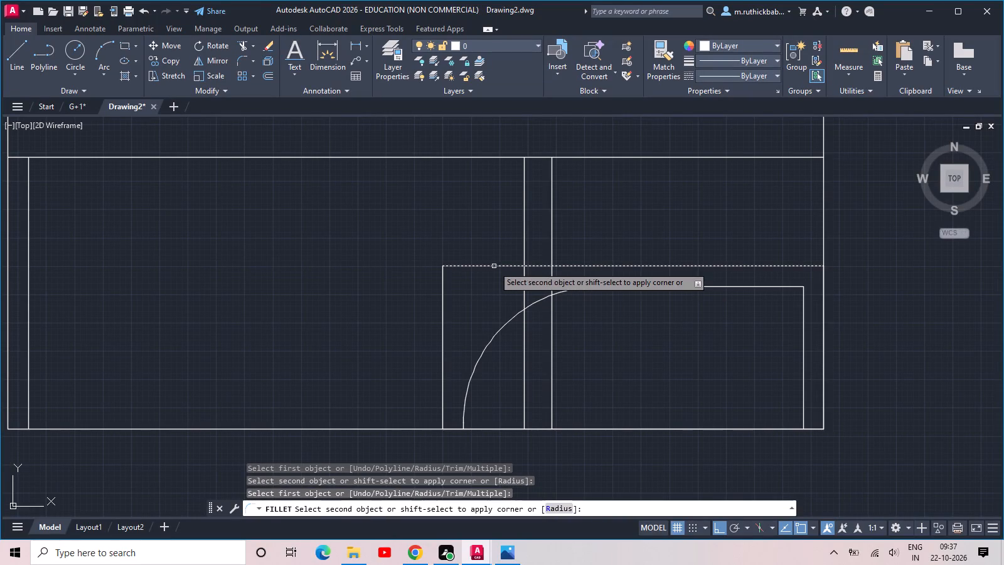
{"action": "left_click", "coordinate": [445, 319]}
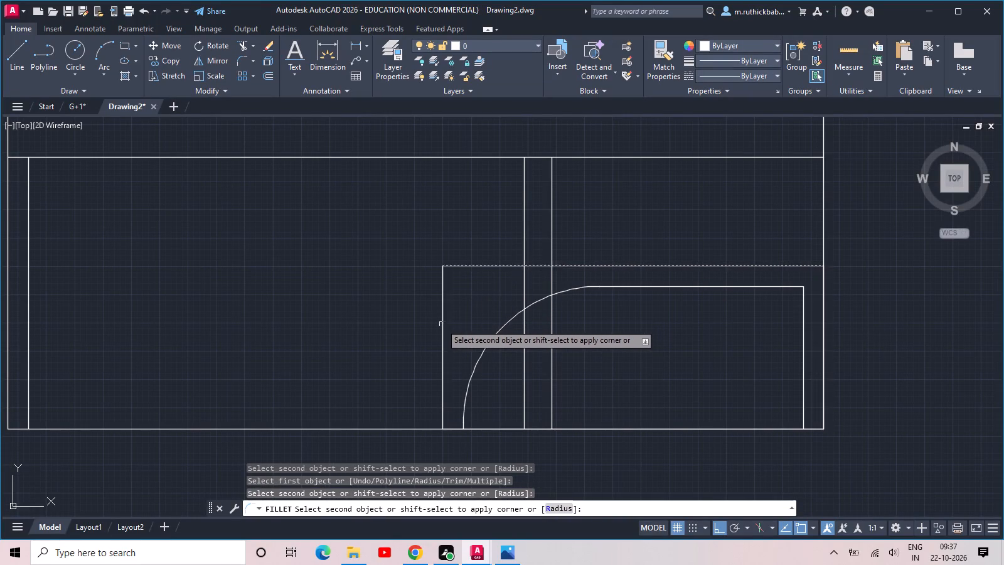
{"action": "left_click", "coordinate": [444, 325]}
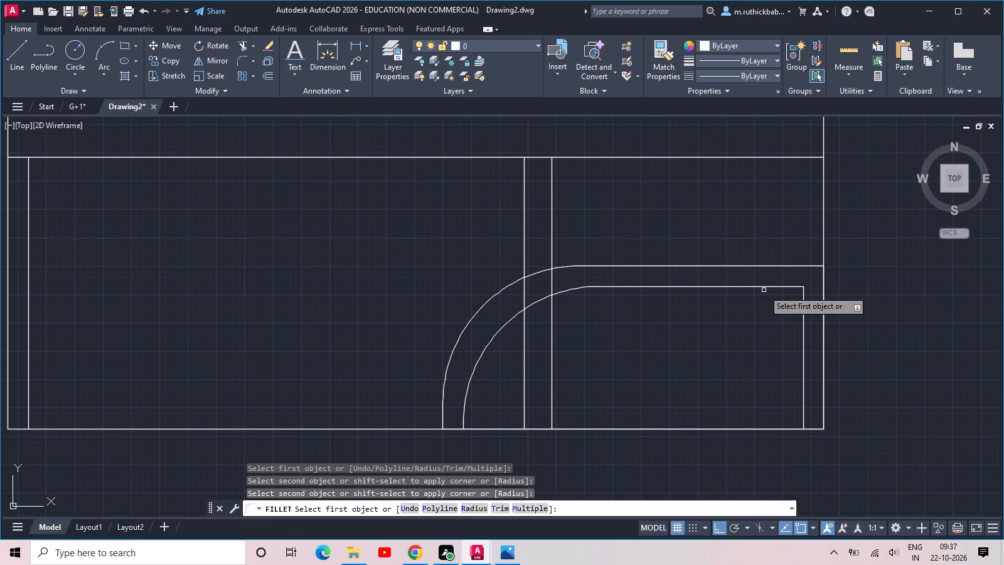
Fillet the top-right corners of the inner and outer outlines with the same radius to complete the double arch.
{"action": "left_click", "coordinate": [751, 287]}
{"action": "left_click", "coordinate": [801, 330]}
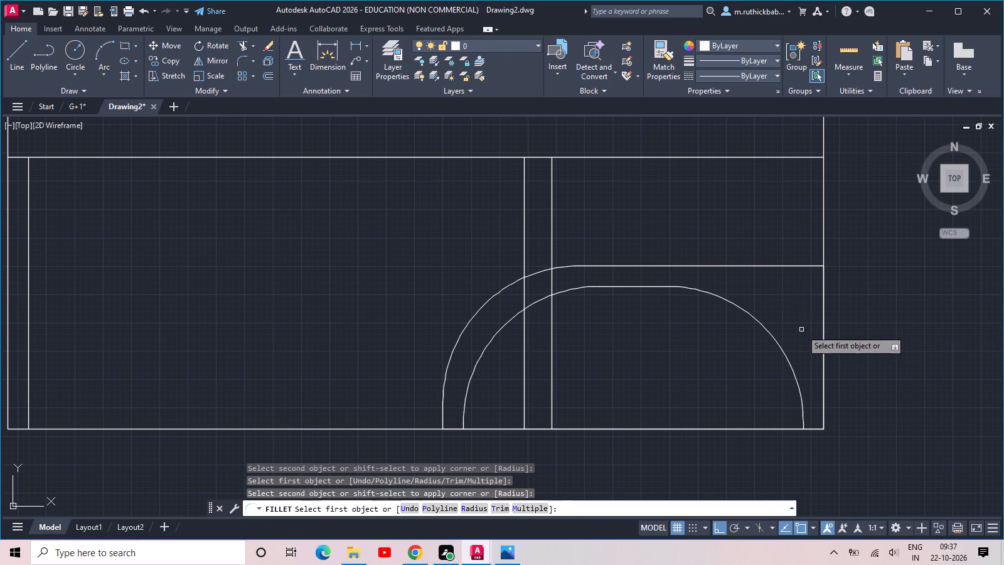
{"action": "left_click", "coordinate": [772, 269]}
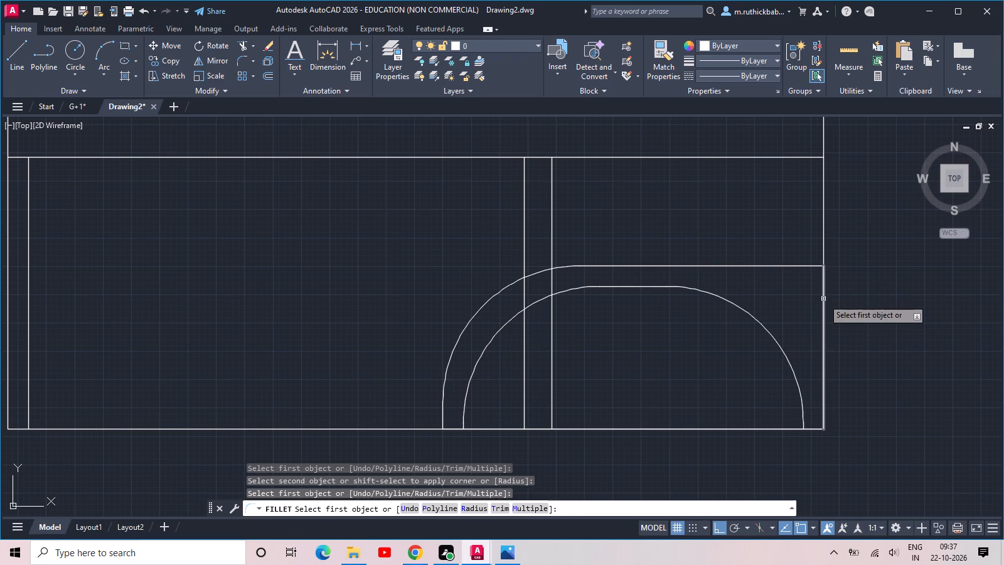
{"action": "left_click", "coordinate": [823, 299]}
{"action": "left_click", "coordinate": [788, 266]}
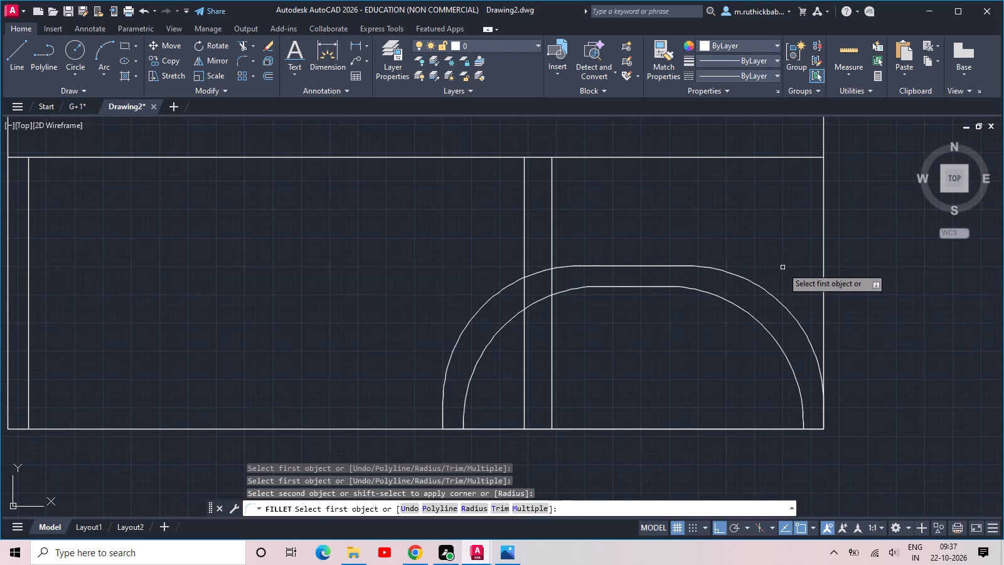
{"action": "key", "text": "Escape"}
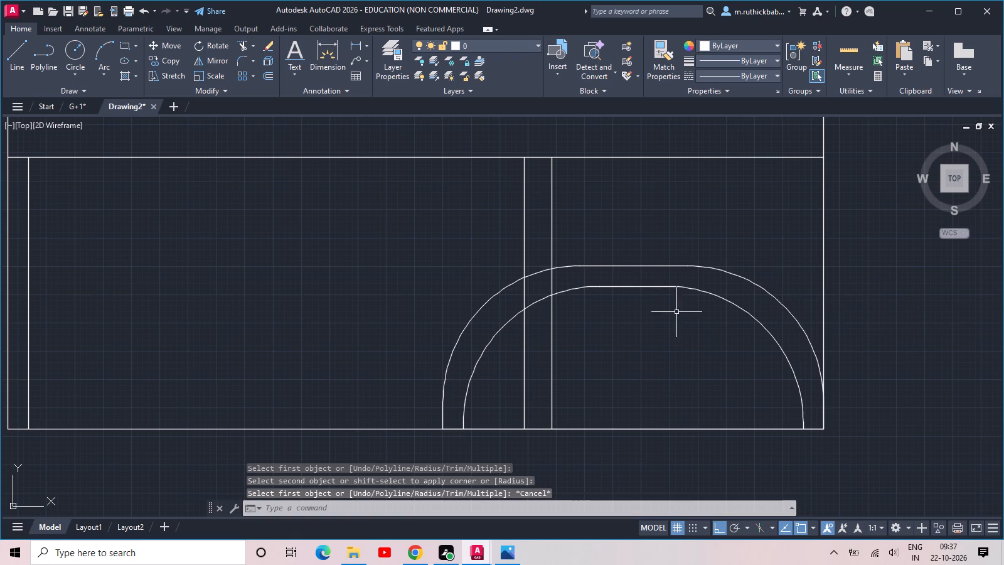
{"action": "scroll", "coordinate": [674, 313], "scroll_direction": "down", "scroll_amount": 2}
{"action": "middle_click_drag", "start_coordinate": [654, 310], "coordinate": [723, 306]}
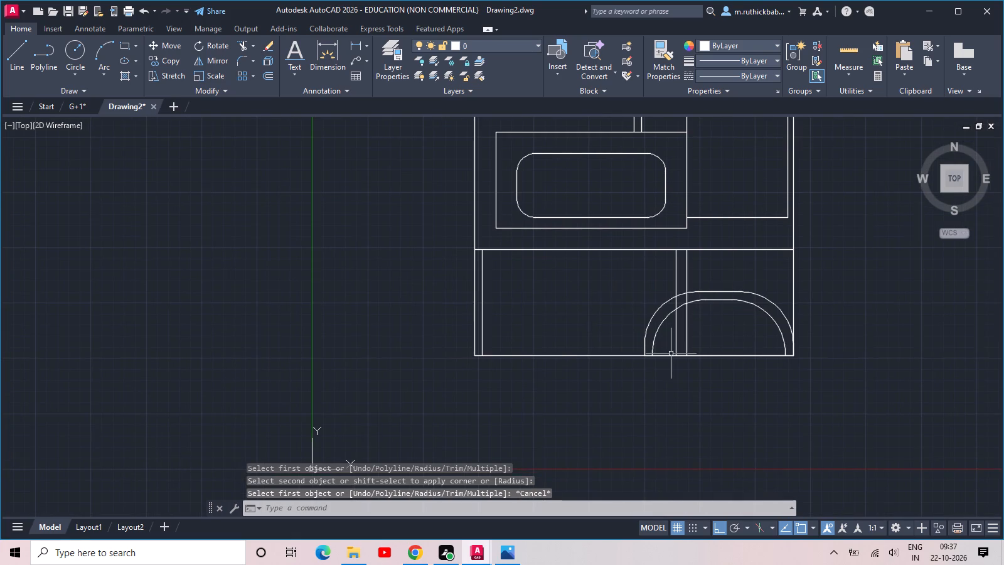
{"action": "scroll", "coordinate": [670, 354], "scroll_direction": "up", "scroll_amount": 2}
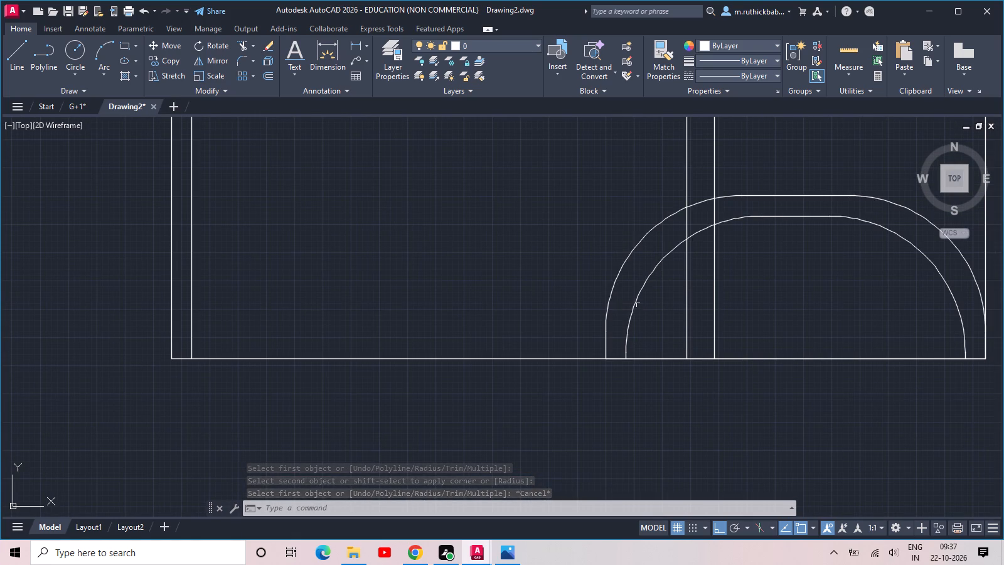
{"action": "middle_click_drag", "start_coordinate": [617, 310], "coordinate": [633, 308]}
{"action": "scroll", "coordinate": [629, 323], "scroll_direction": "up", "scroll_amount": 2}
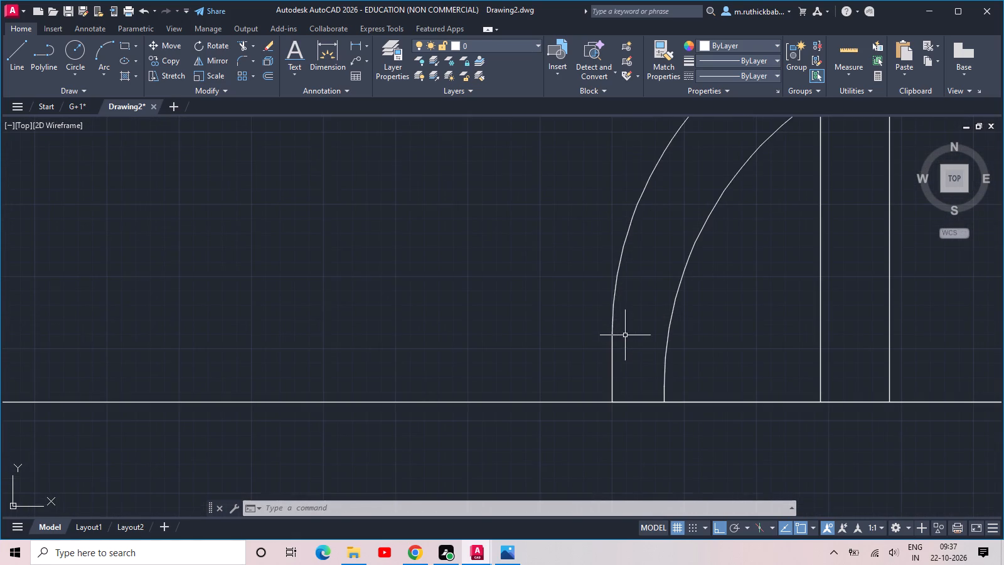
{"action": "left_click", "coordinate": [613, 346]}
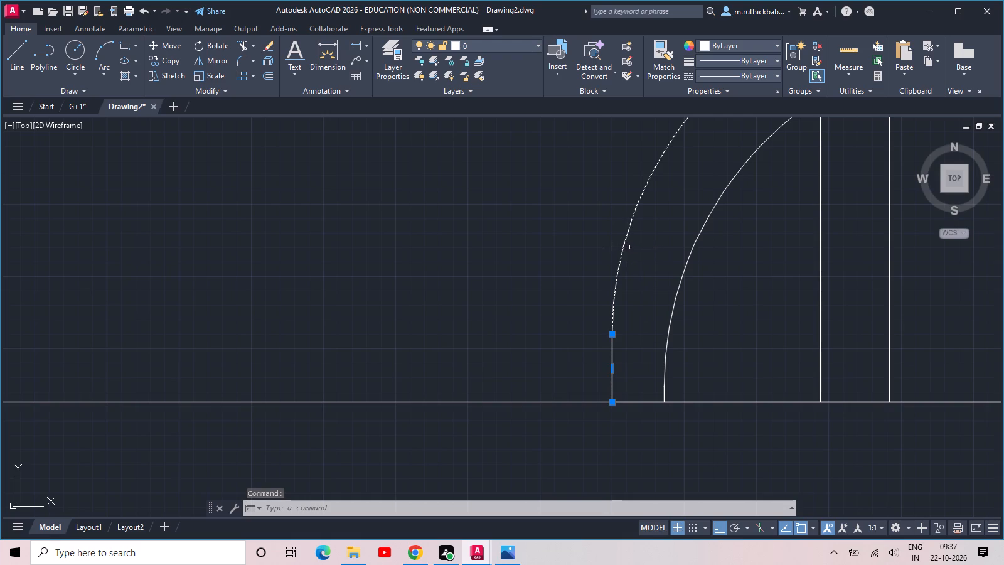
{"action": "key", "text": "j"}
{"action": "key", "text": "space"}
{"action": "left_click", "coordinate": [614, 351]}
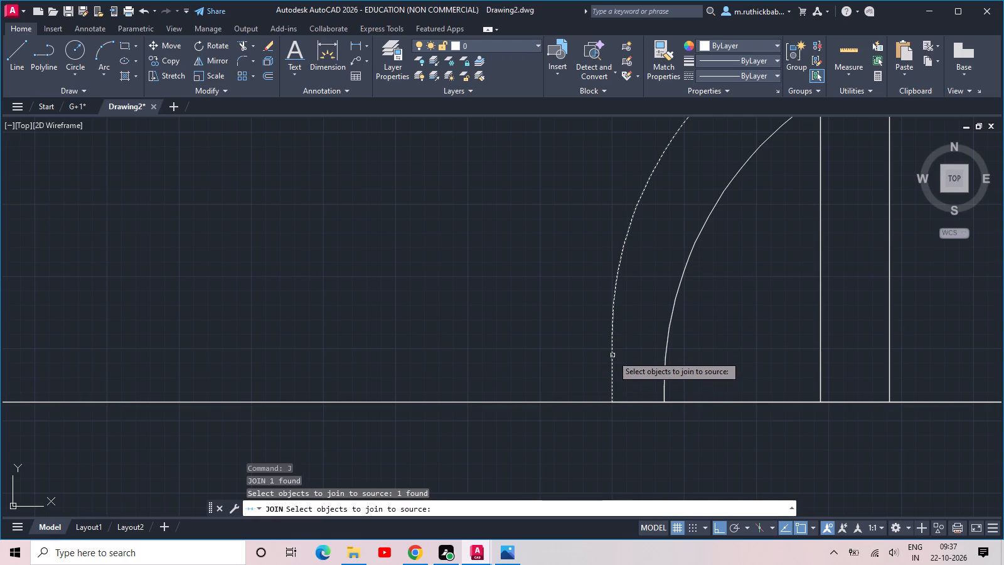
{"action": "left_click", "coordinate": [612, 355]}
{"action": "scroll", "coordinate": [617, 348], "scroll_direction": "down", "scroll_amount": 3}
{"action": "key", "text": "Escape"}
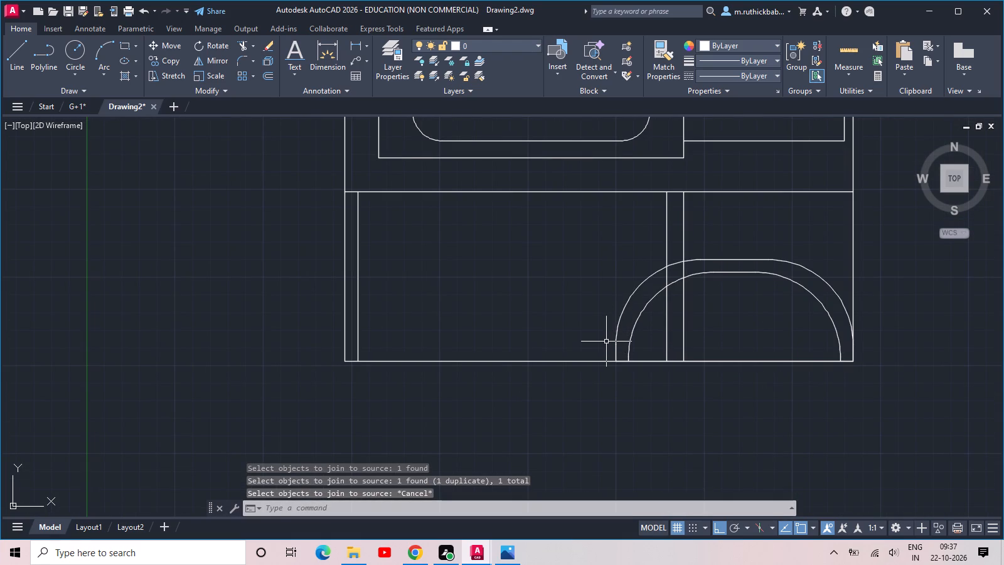
Draw a rectangle about 15' by 6'-9" on the ground-floor baseline, from just left of the arch to the left pillar's inner line.
{"action": "middle_click_drag", "start_coordinate": [606, 342], "coordinate": [681, 358]}
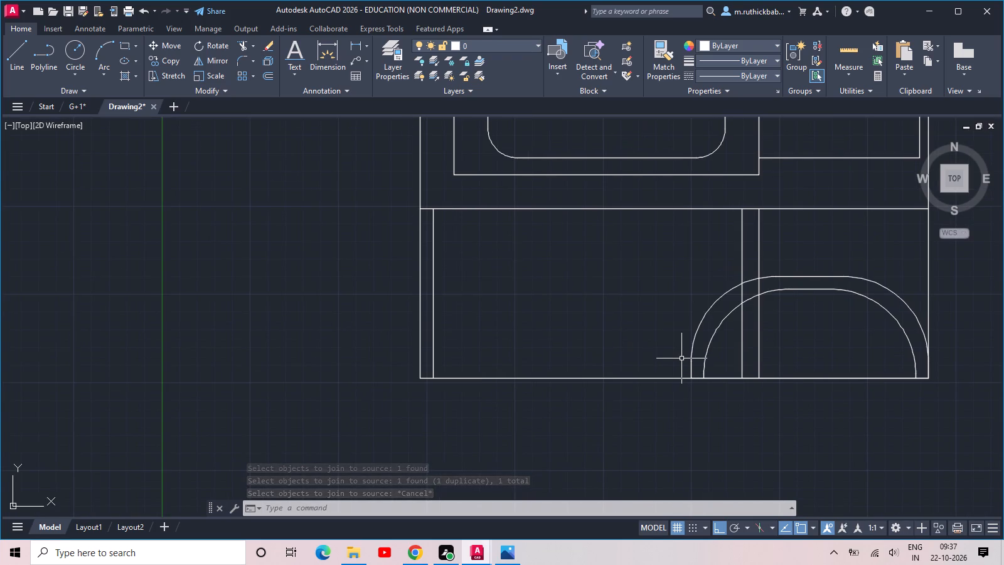
{"action": "scroll", "coordinate": [680, 361], "scroll_direction": "up", "scroll_amount": 1}
{"action": "type", "text": "rec"}
{"action": "key", "text": "space"}
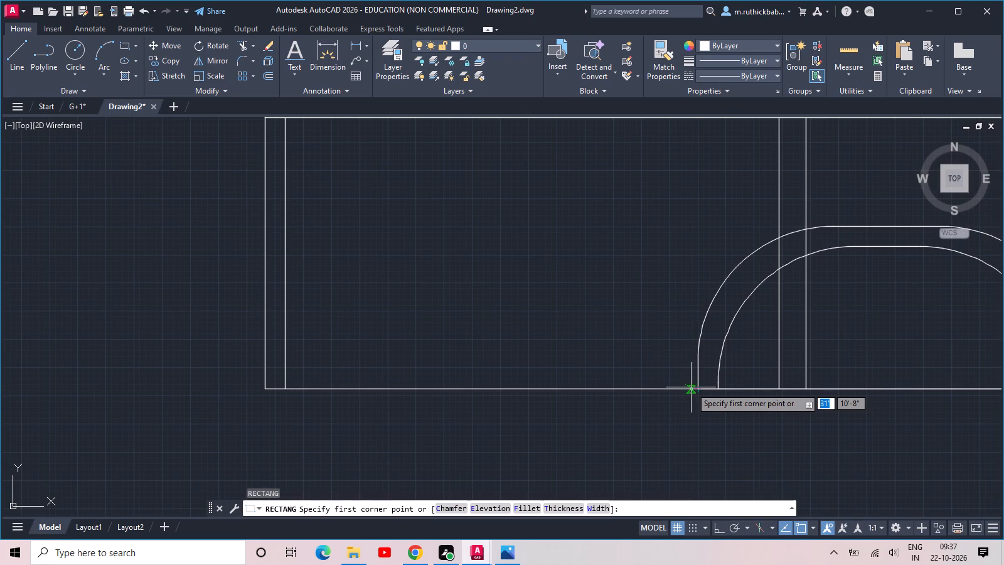
{"action": "left_click", "coordinate": [691, 387]}
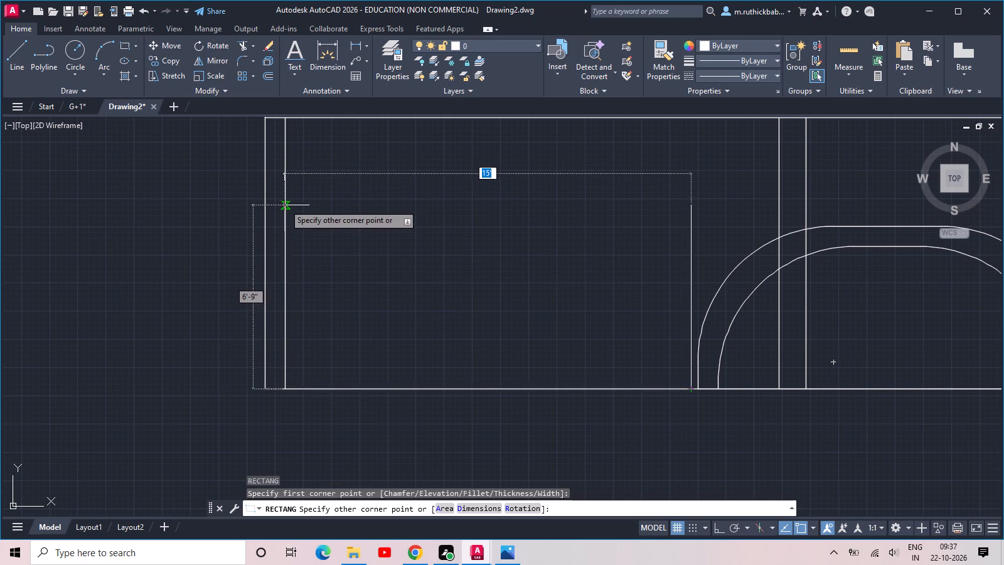
{"action": "left_click", "coordinate": [284, 202]}
{"action": "key", "text": "Escape"}
Explode the new rectangle beside the arch into separate lines.
{"action": "left_click", "coordinate": [367, 235]}
{"action": "left_click", "coordinate": [355, 187]}
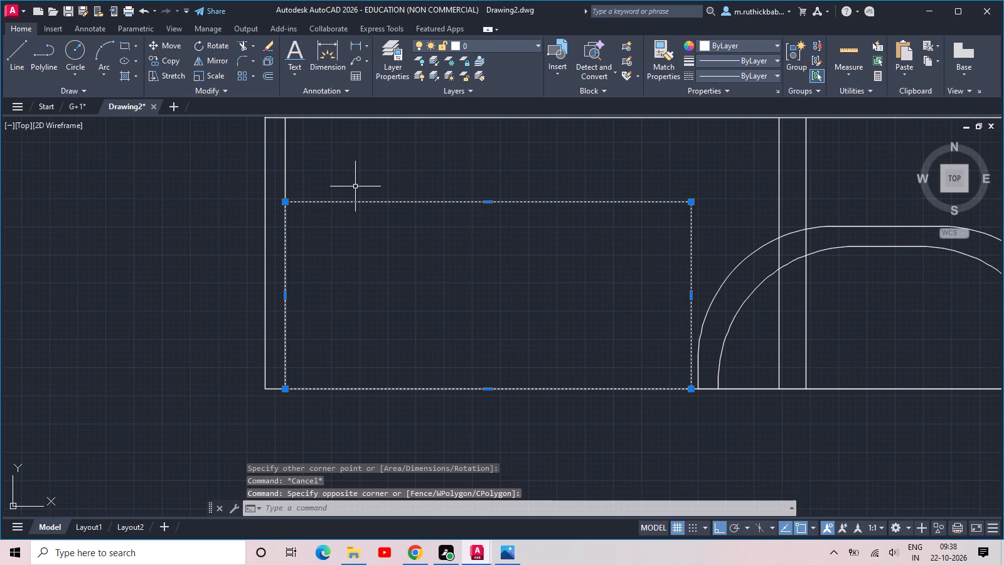
{"action": "type", "text": "x"}
{"action": "key", "text": "space"}
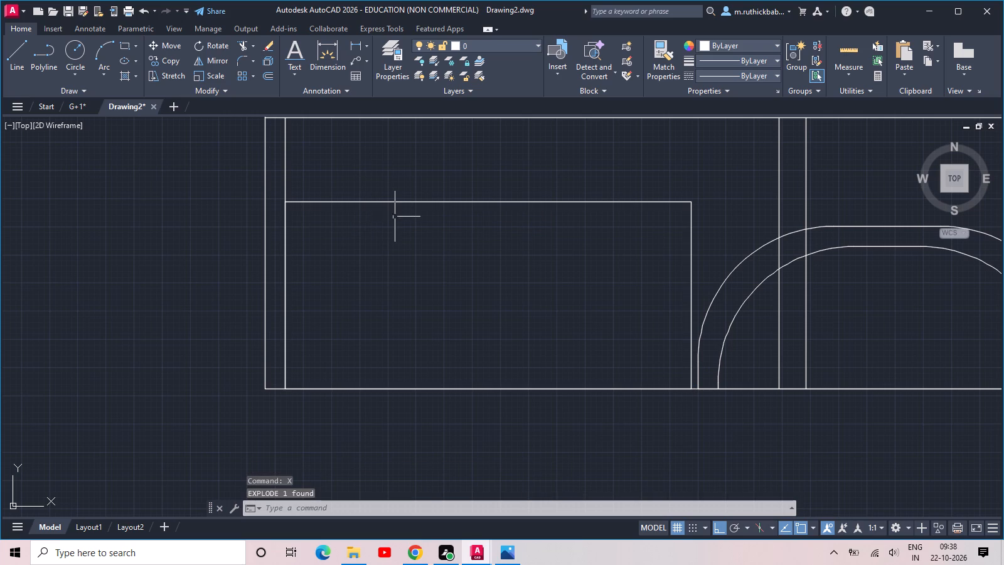
Offset the exploded rectangle's top edge 4" downward and its right edge 9" inward.
{"action": "type", "text": "off 4"}
{"action": "key", "text": "space"}
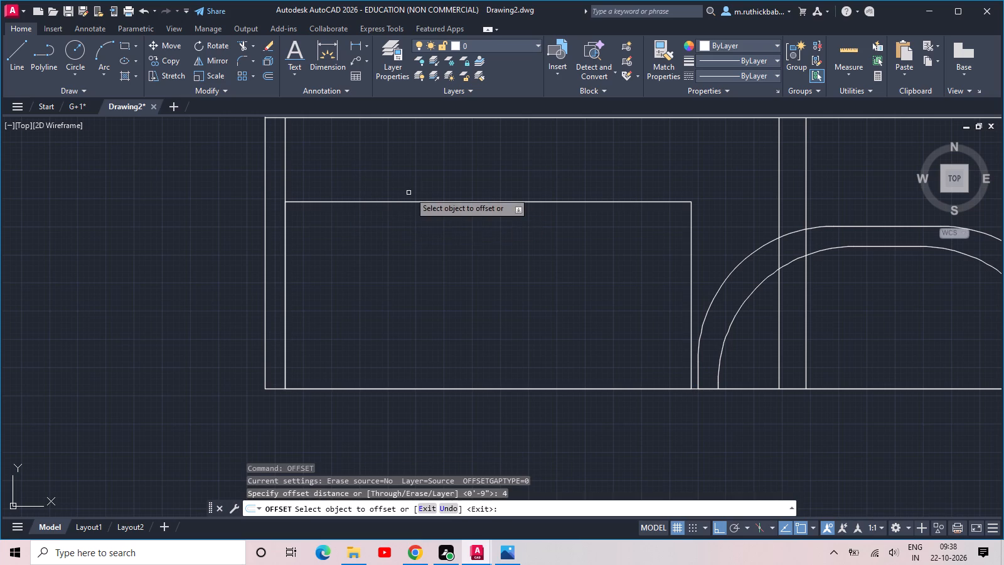
{"action": "left_click", "coordinate": [419, 202]}
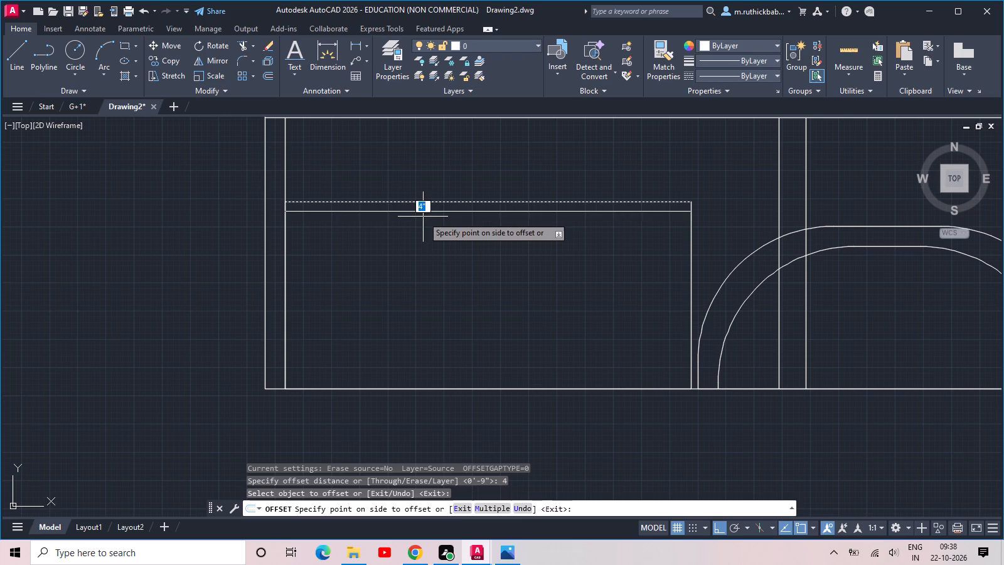
{"action": "left_click", "coordinate": [423, 217]}
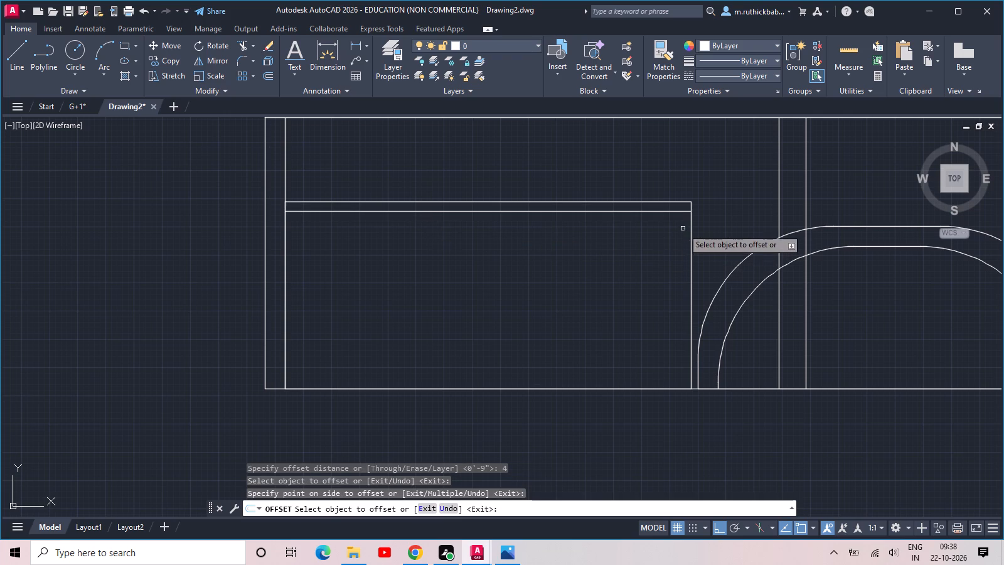
{"action": "left_click", "coordinate": [691, 225]}
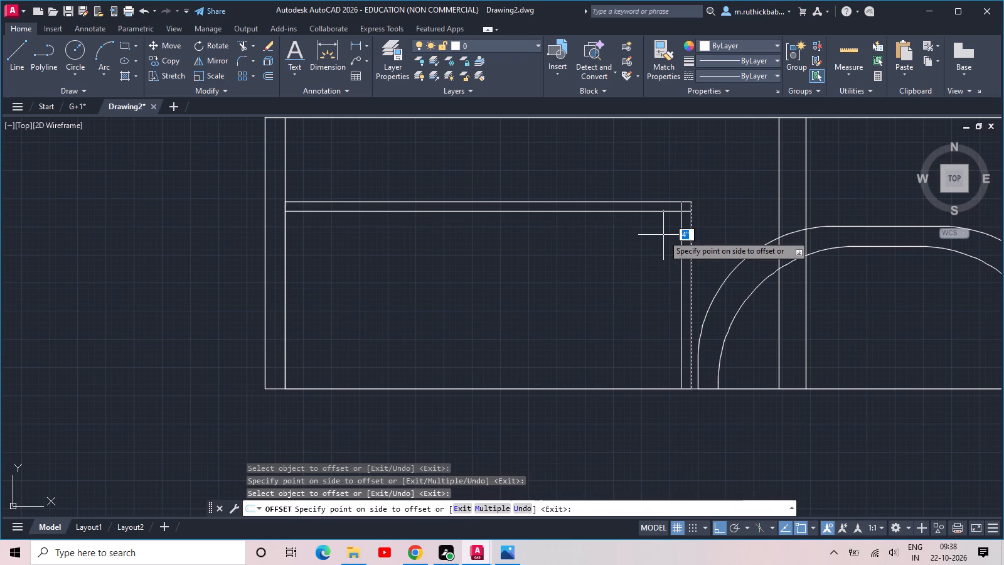
{"action": "type", "text": "9"}
{"action": "key", "text": "space"}
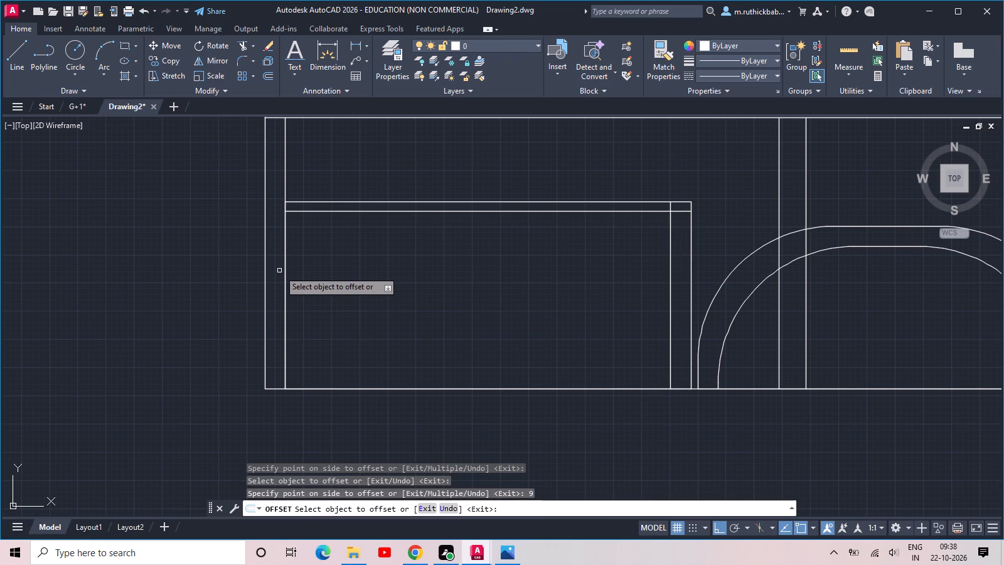
{"action": "scroll", "coordinate": [262, 222], "scroll_direction": "up", "scroll_amount": 1}
{"action": "key", "text": "Escape"}
{"action": "key", "text": "Escape"}
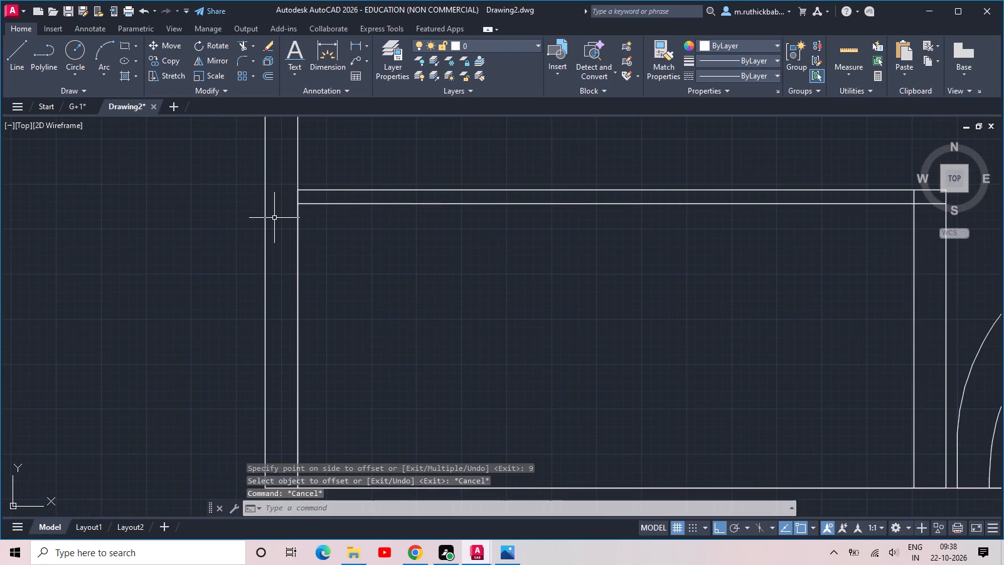
Extend the two horizontal top lines across the left pillar to the building's outer left edge.
{"action": "type", "text": "ex"}
{"action": "key", "text": "space"}
{"action": "key", "text": "space"}
{"action": "left_click", "coordinate": [329, 224]}
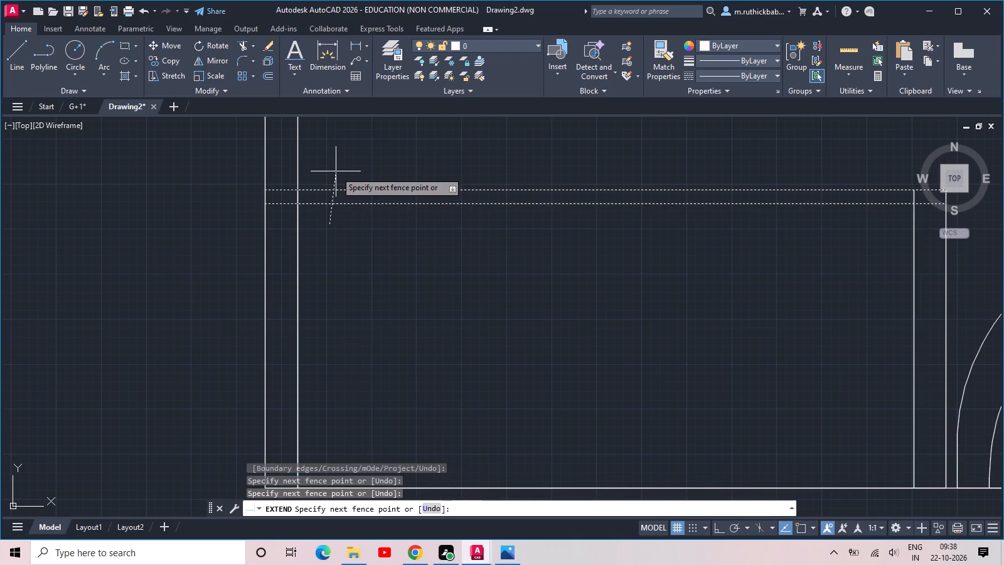
{"action": "left_click", "coordinate": [334, 169]}
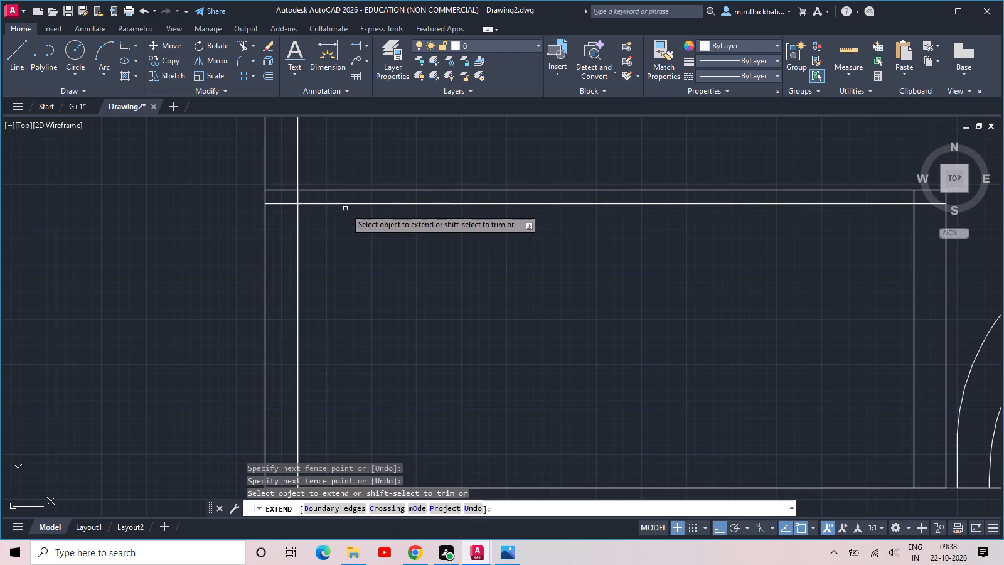
{"action": "middle_click_drag", "start_coordinate": [380, 227], "coordinate": [312, 244]}
{"action": "middle_click_drag", "start_coordinate": [320, 229], "coordinate": [354, 217]}
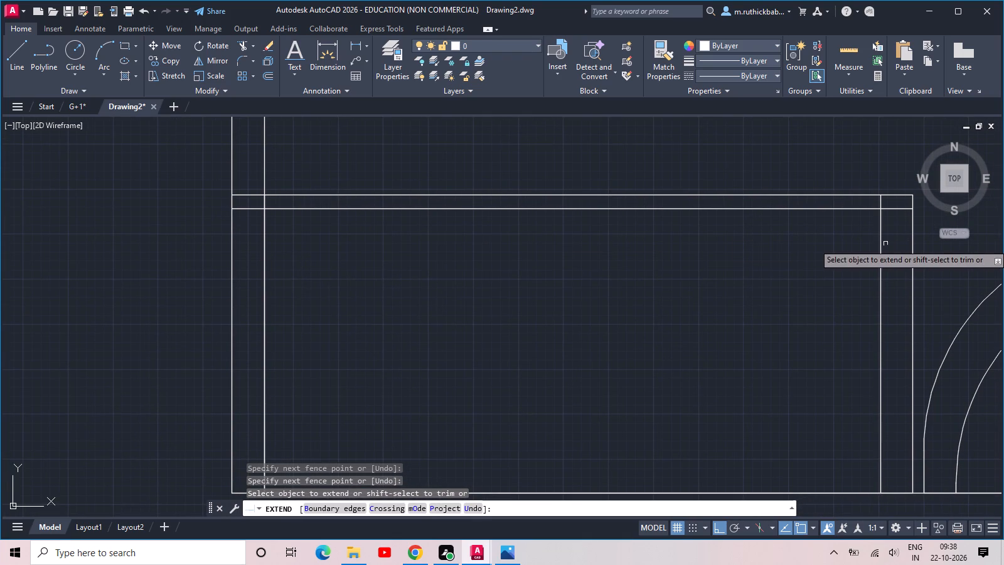
{"action": "key", "text": "Escape"}
{"action": "key", "text": "Escape"}
Draw a horizontal line about 14'-3" long below the double top lines, from the inner right vertical to the left pillar's inner line.
{"action": "middle_click_drag", "start_coordinate": [669, 244], "coordinate": [684, 208]}
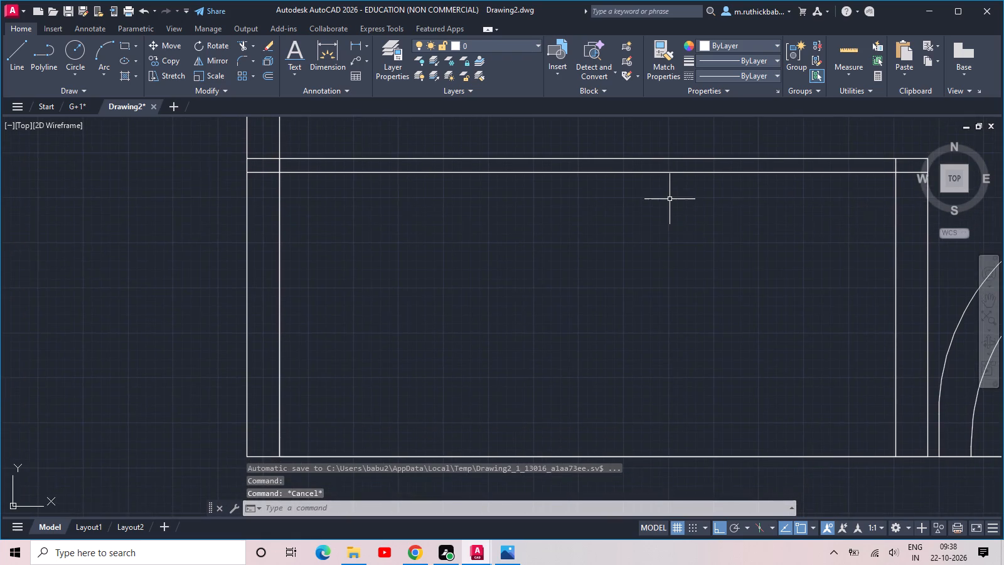
{"action": "scroll", "coordinate": [670, 199], "scroll_direction": "up", "scroll_amount": 1}
{"action": "scroll", "coordinate": [666, 205], "scroll_direction": "down", "scroll_amount": 1}
{"action": "key", "text": "l"}
{"action": "key", "text": "space"}
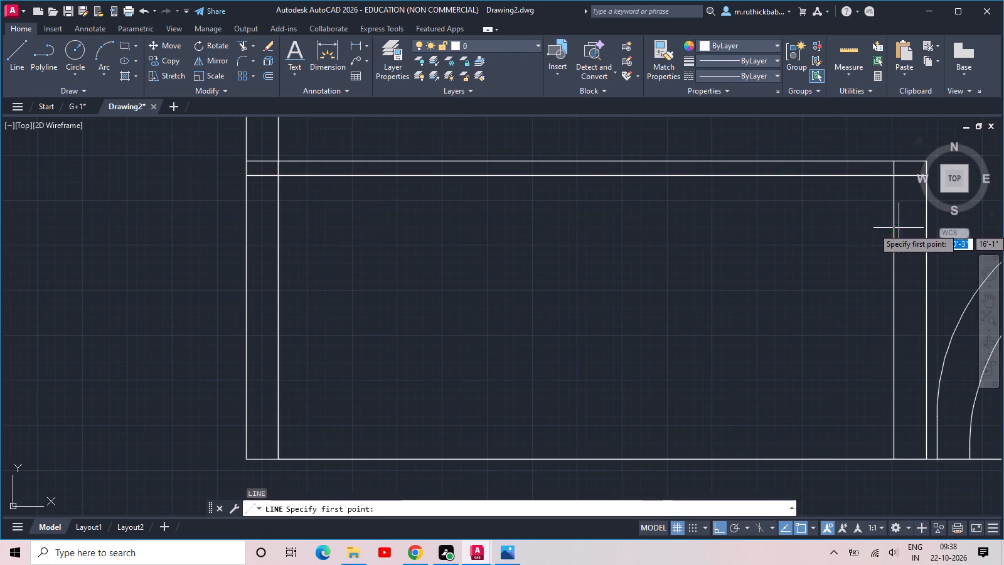
{"action": "left_click_drag", "start_coordinate": [894, 231], "coordinate": [878, 231]}
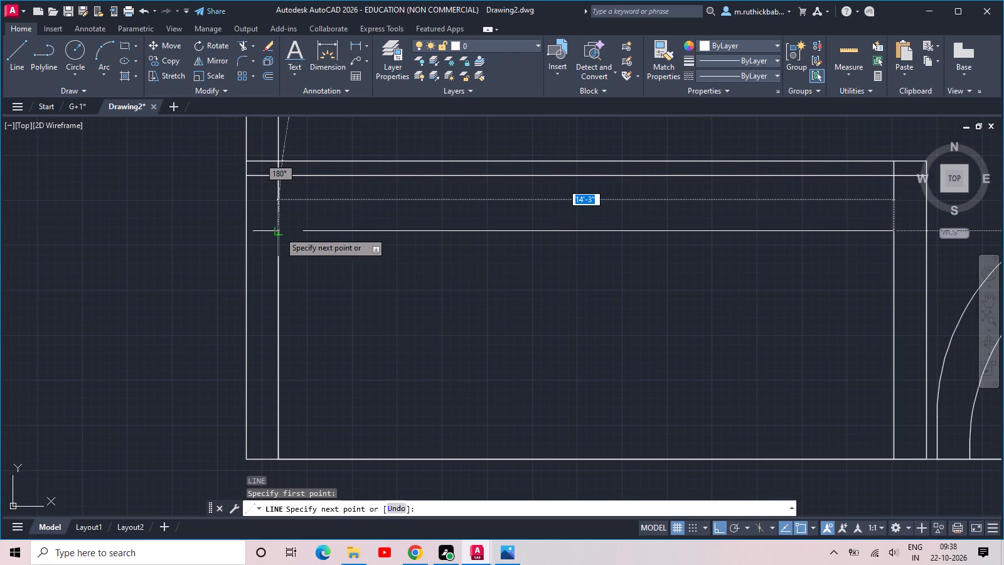
{"action": "left_click", "coordinate": [279, 232]}
{"action": "key", "text": "Escape"}
Draw a vertical line from the midpoint of the new horizontal line down to the baseline.
{"action": "middle_click_drag", "start_coordinate": [496, 237], "coordinate": [439, 224]}
{"action": "scroll", "coordinate": [436, 226], "scroll_direction": "down", "scroll_amount": 1}
{"action": "middle_click_drag", "start_coordinate": [470, 250], "coordinate": [424, 267]}
{"action": "scroll", "coordinate": [426, 267], "scroll_direction": "up", "scroll_amount": 1}
{"action": "scroll", "coordinate": [426, 267], "scroll_direction": "down", "scroll_amount": 1}
{"action": "key", "text": "l"}
{"action": "key", "text": "space"}
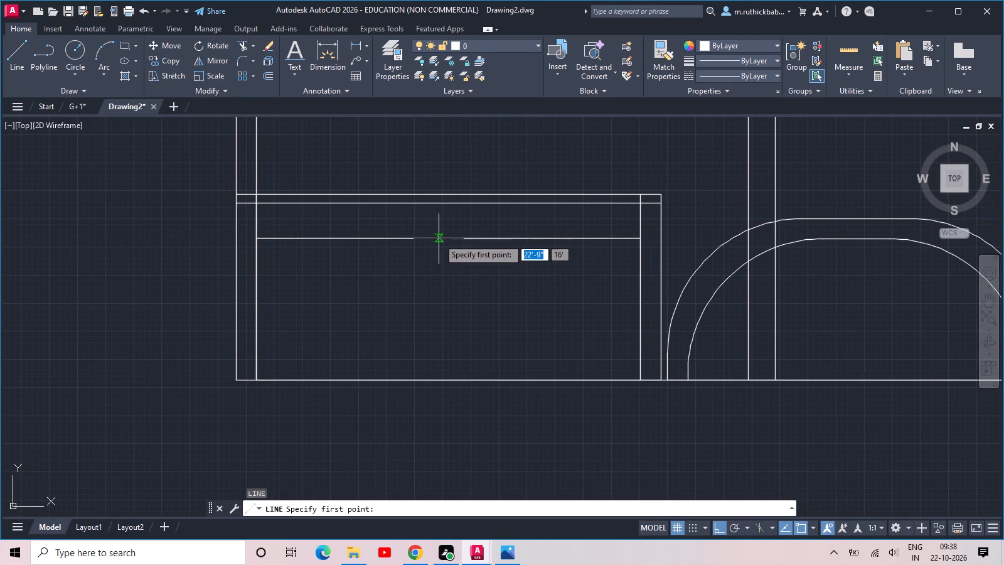
{"action": "left_click", "coordinate": [449, 240]}
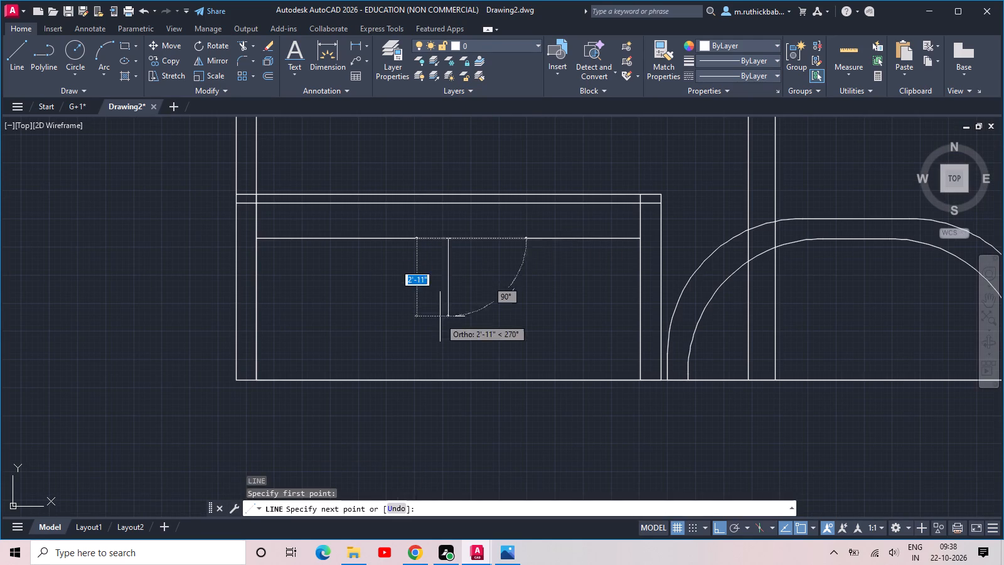
{"action": "left_click", "coordinate": [447, 380]}
{"action": "key", "text": "space"}
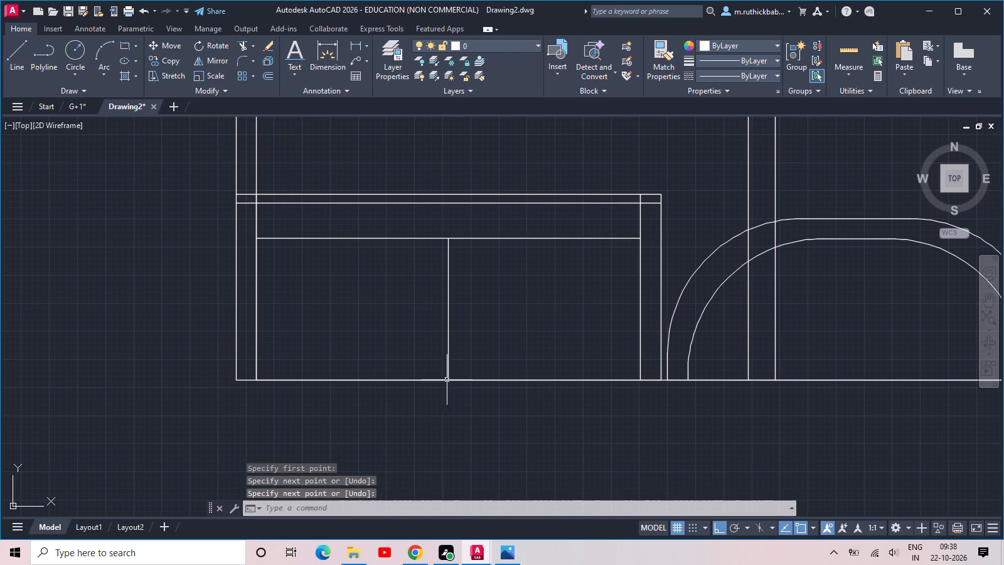
Offset the vertical centre line 1" to each side and delete the original centre line.
{"action": "key", "text": "o"}
{"action": "type", "text": "ff"}
{"action": "key", "text": "space"}
{"action": "type", "text": "1"}
{"action": "key", "text": "space"}
{"action": "scroll", "coordinate": [441, 326], "scroll_direction": "up", "scroll_amount": 3}
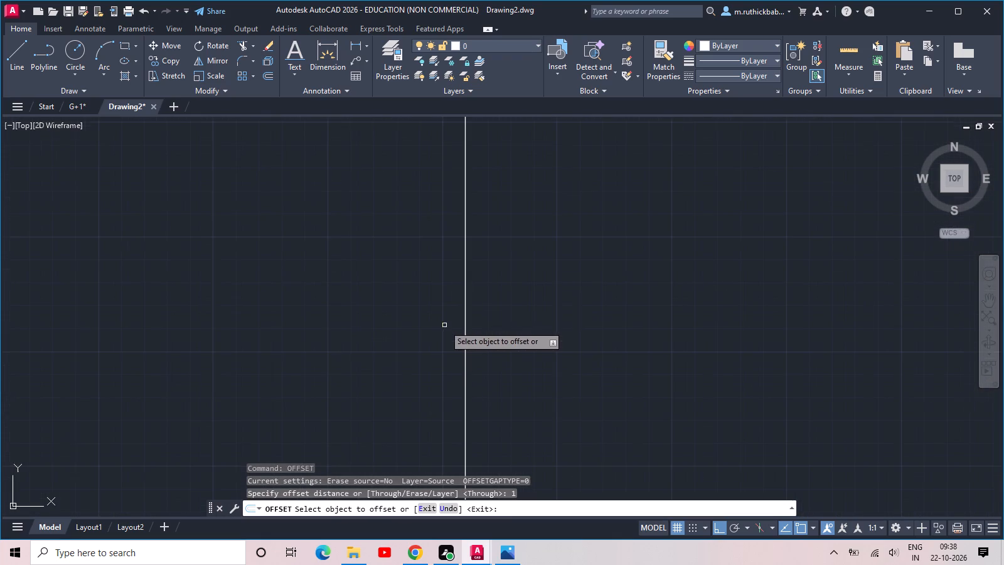
{"action": "left_click", "coordinate": [464, 303]}
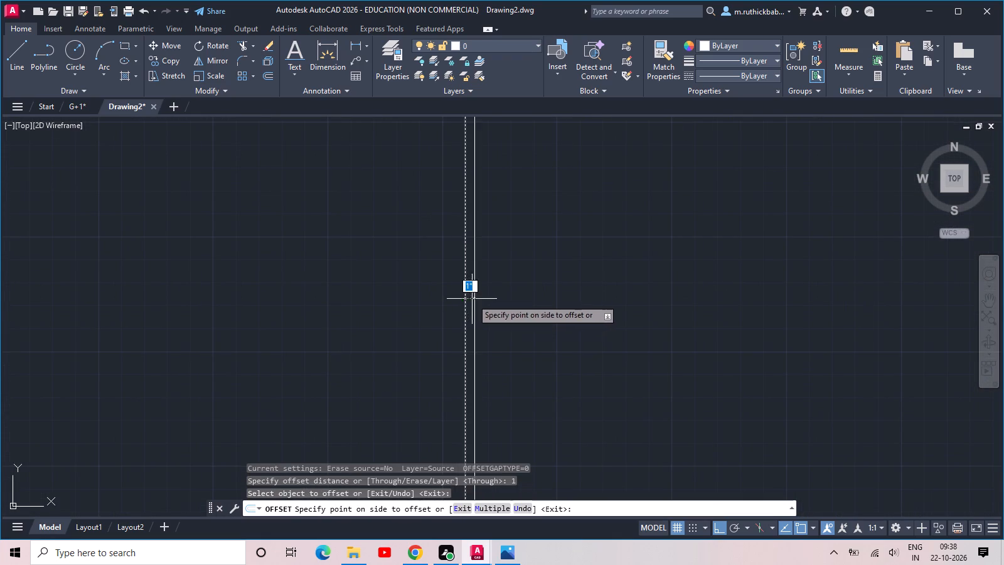
{"action": "left_click", "coordinate": [472, 299]}
{"action": "left_click", "coordinate": [466, 304]}
{"action": "left_click", "coordinate": [454, 306]}
{"action": "key", "text": "Escape"}
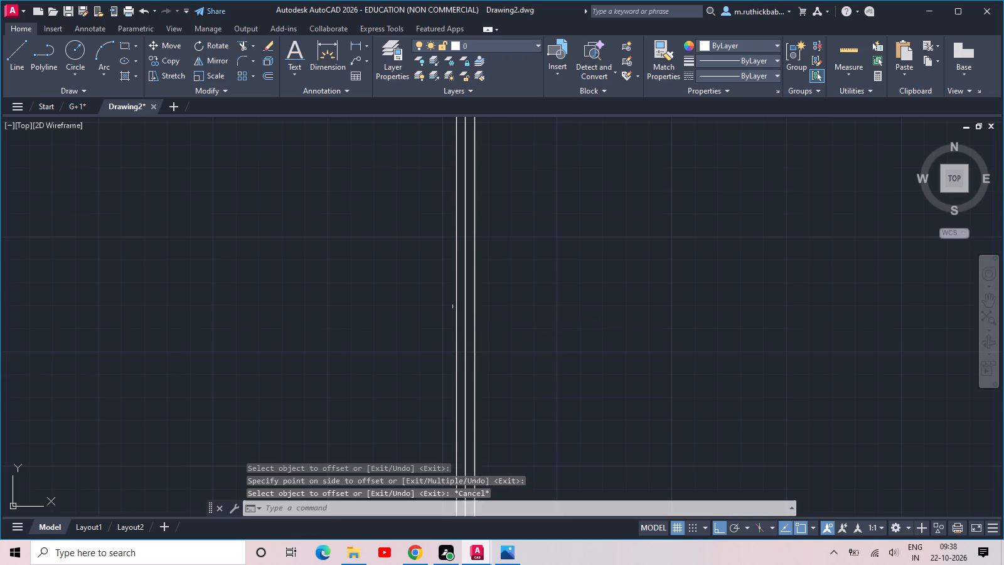
{"action": "scroll", "coordinate": [454, 306], "scroll_direction": "down", "scroll_amount": 1}
{"action": "left_click", "coordinate": [461, 300]}
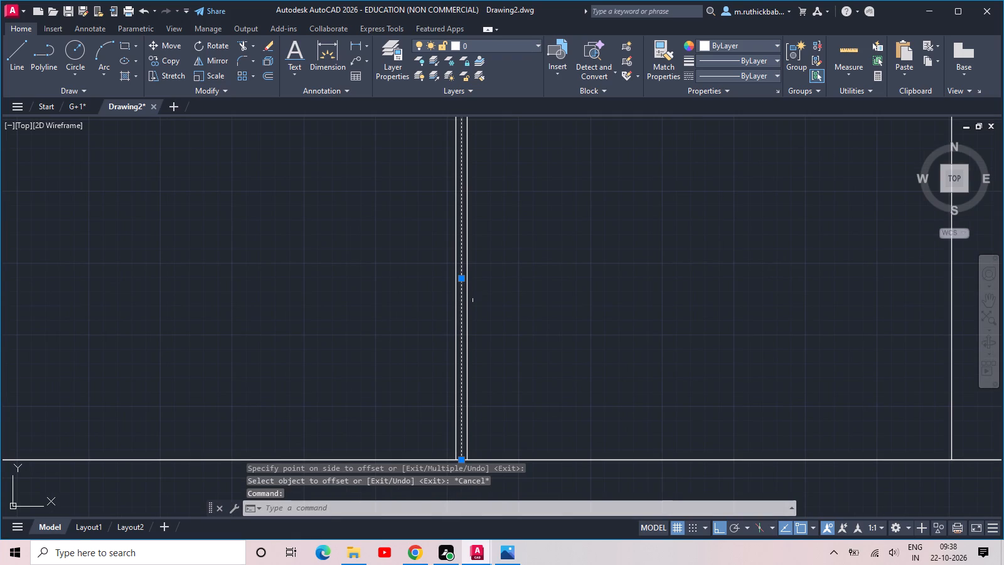
{"action": "key", "text": "Delete"}
Copy the right-hand centre line as an array of 15 items fitted between its base and the opening's inner right edge.
{"action": "type", "text": "co"}
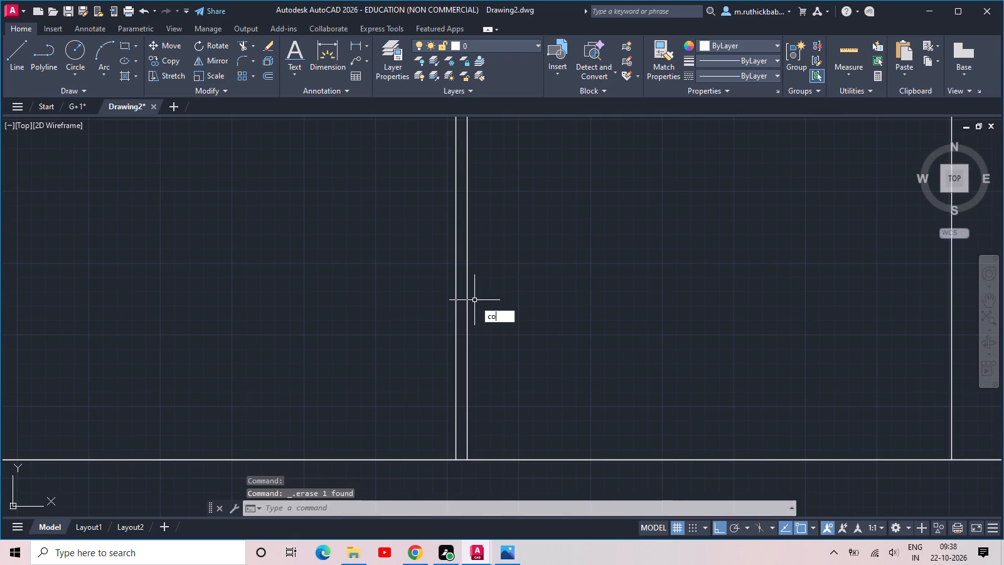
{"action": "key", "text": "space"}
{"action": "left_click", "coordinate": [466, 447]}
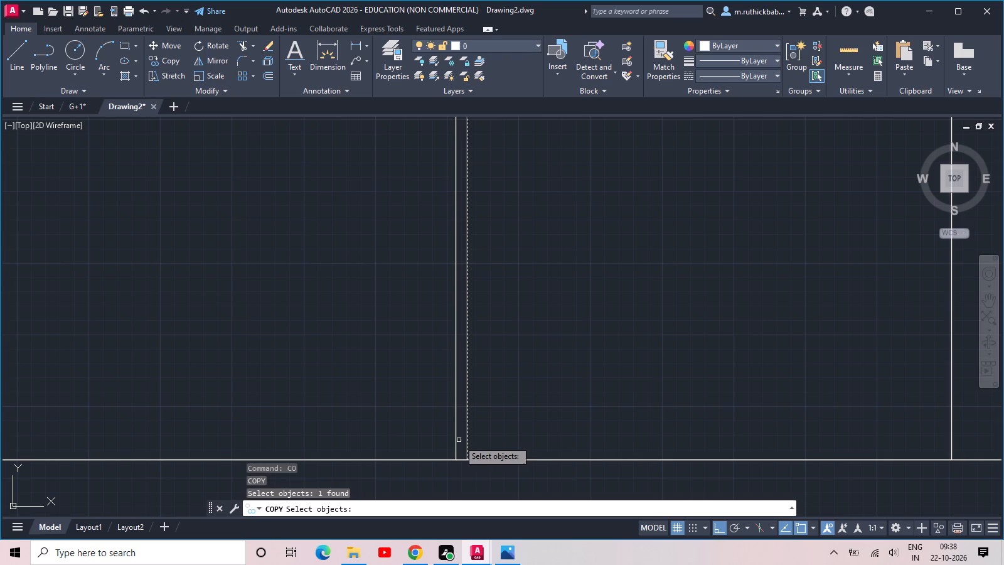
{"action": "key", "text": "space"}
{"action": "left_click", "coordinate": [467, 457]}
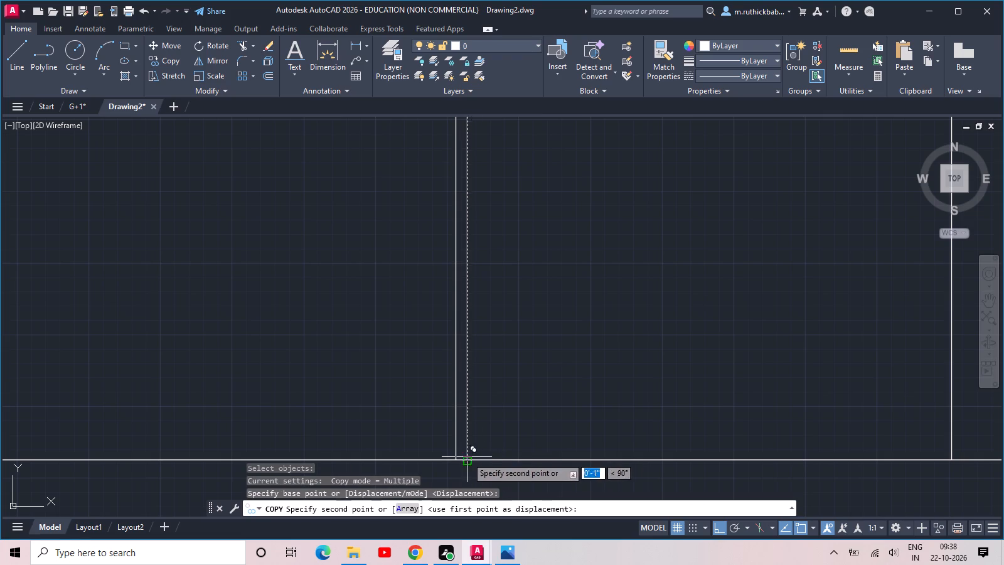
{"action": "type", "text": "arr 1"}
{"action": "type", "text": "5"}
{"action": "key", "text": "space"}
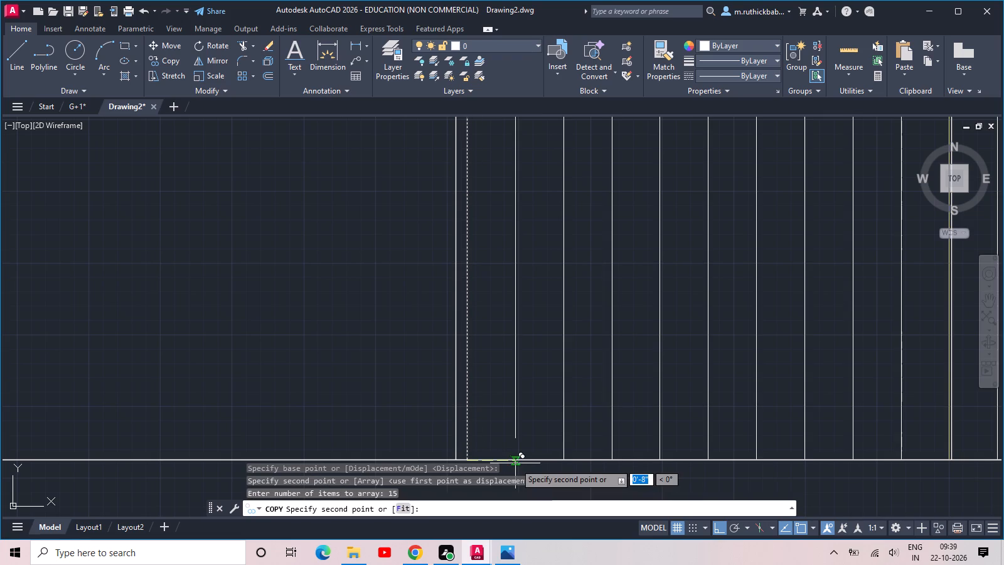
{"action": "type", "text": "f"}
{"action": "key", "text": "space"}
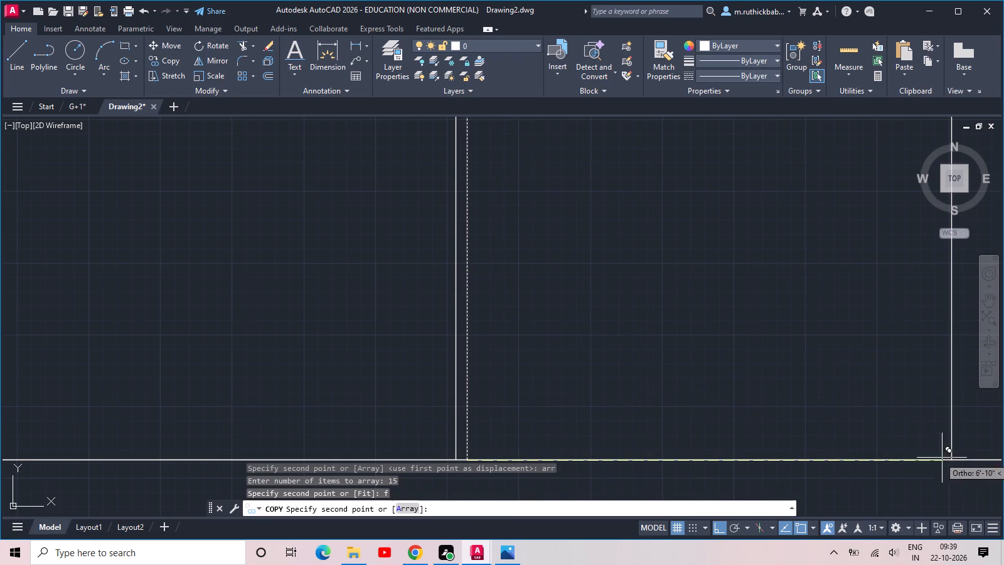
{"action": "left_click", "coordinate": [953, 459]}
{"action": "scroll", "coordinate": [813, 442], "scroll_direction": "down", "scroll_amount": 1}
{"action": "scroll", "coordinate": [724, 443], "scroll_direction": "down", "scroll_amount": 2}
{"action": "key", "text": "Escape"}
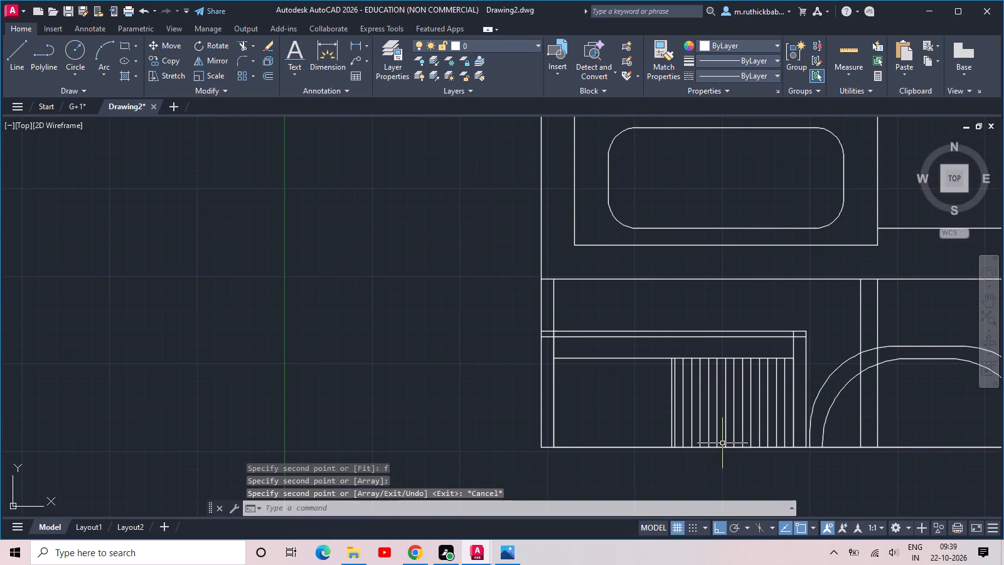
Copy the intermediate vertical lines of the right half into the left half, from the right edge's base to the left-hand centre line's base.
{"action": "scroll", "coordinate": [702, 440], "scroll_direction": "up", "scroll_amount": 2}
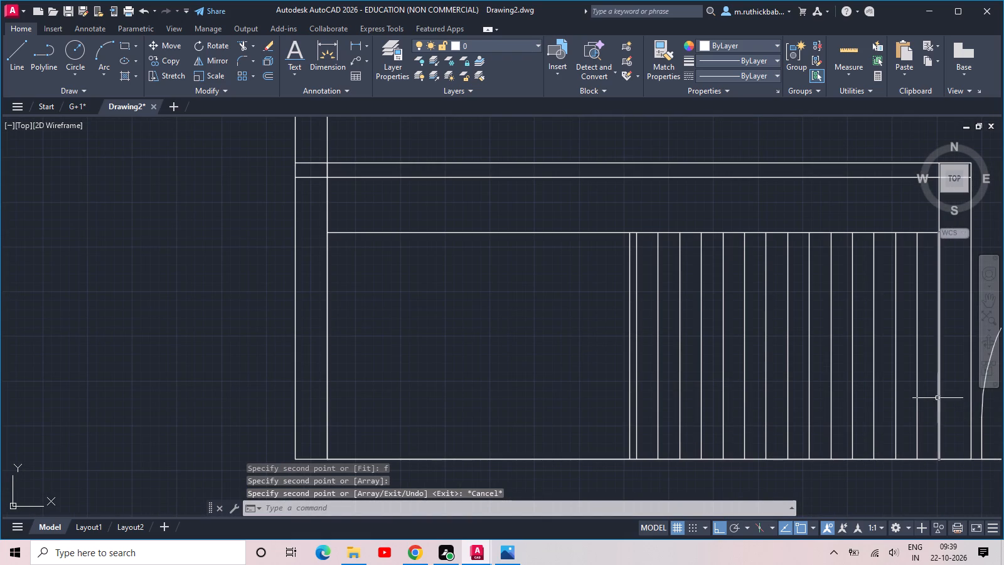
{"action": "left_click_drag", "start_coordinate": [927, 398], "coordinate": [920, 399]}
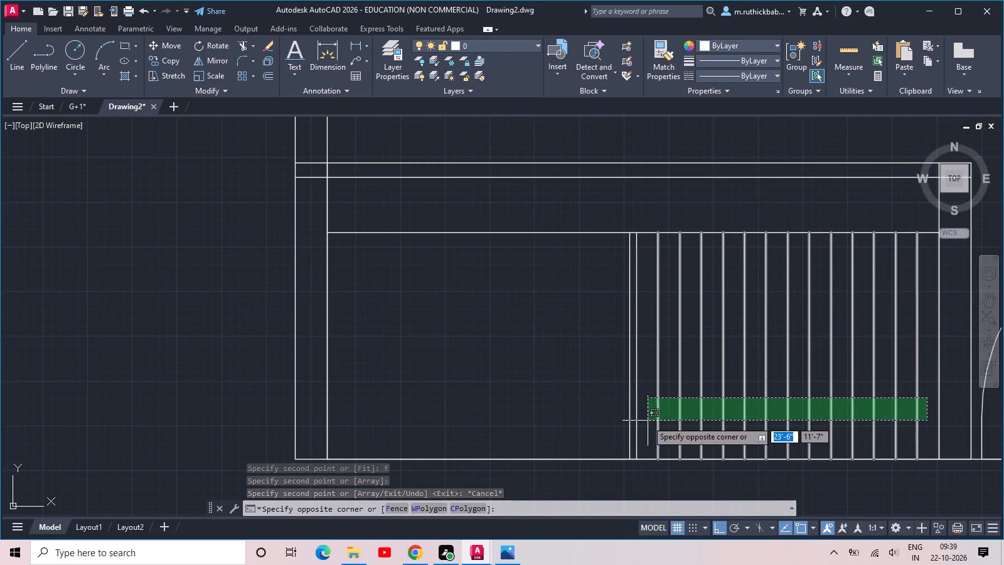
{"action": "left_click", "coordinate": [646, 421]}
{"action": "key", "text": "c"}
{"action": "key", "text": "o"}
{"action": "key", "text": "space"}
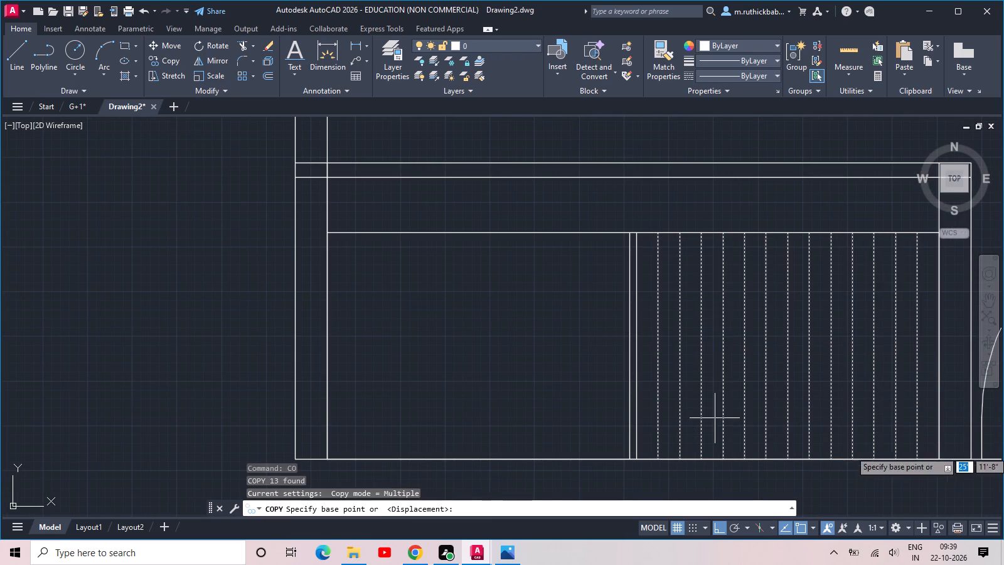
{"action": "left_click", "coordinate": [938, 458]}
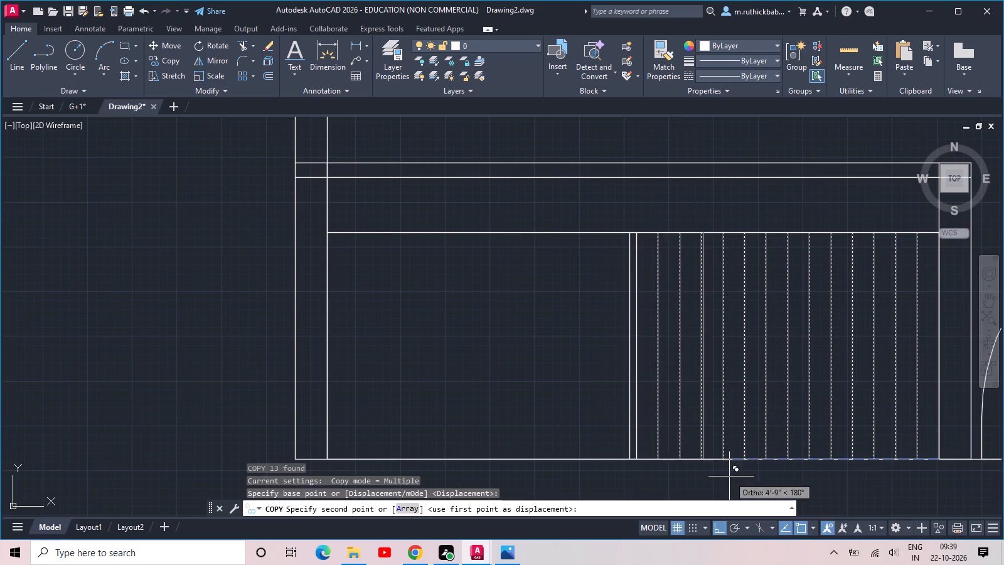
{"action": "left_click", "coordinate": [631, 460]}
{"action": "key", "text": "Escape"}
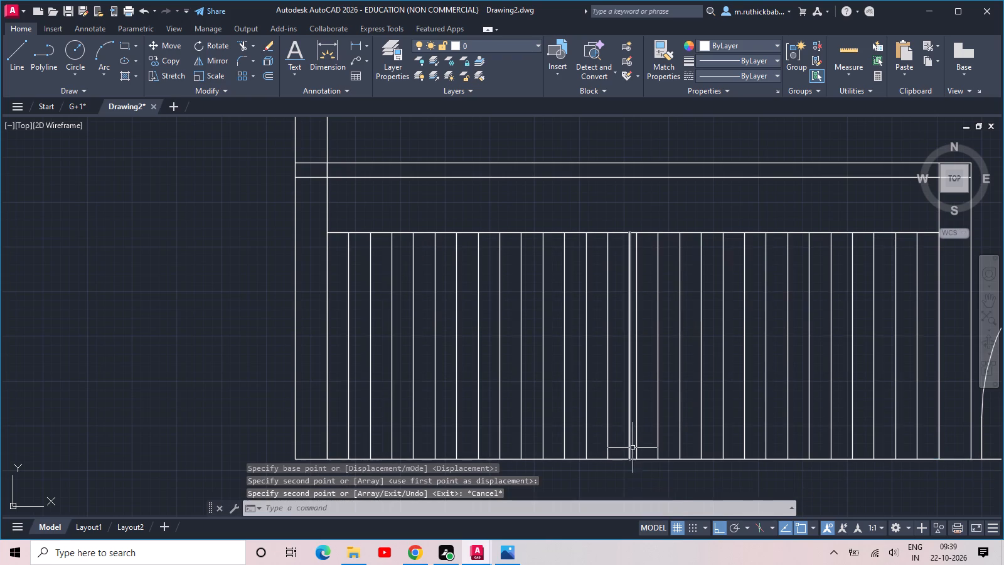
Draw a circle in the gate's right half, centred midway between the right-hand centre line and the opening's inner right edge.
{"action": "scroll", "coordinate": [631, 444], "scroll_direction": "down", "scroll_amount": 1}
{"action": "middle_click_drag", "start_coordinate": [646, 431], "coordinate": [514, 431]}
{"action": "scroll", "coordinate": [570, 407], "scroll_direction": "up", "scroll_amount": 1}
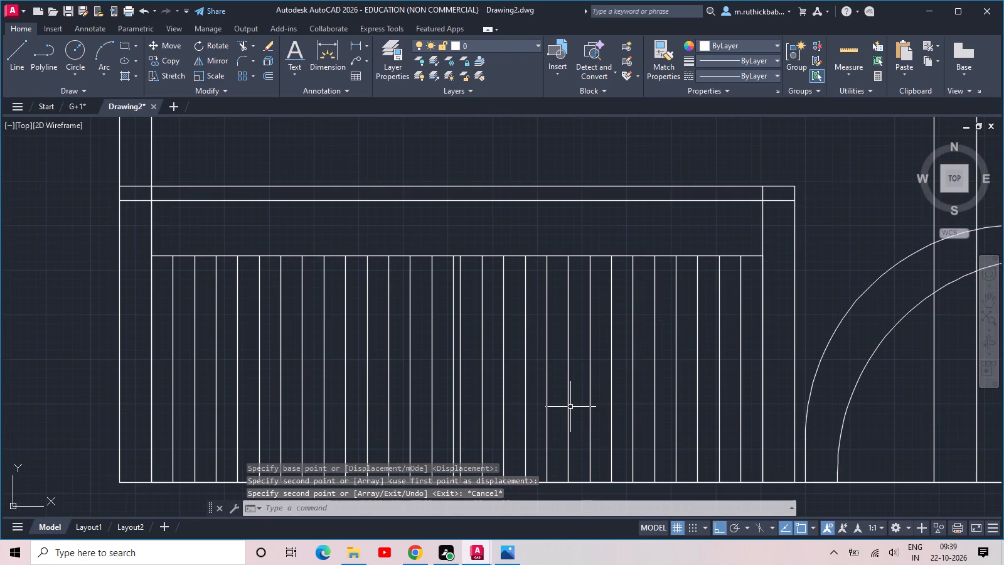
{"action": "key", "text": "c"}
{"action": "key", "text": "space"}
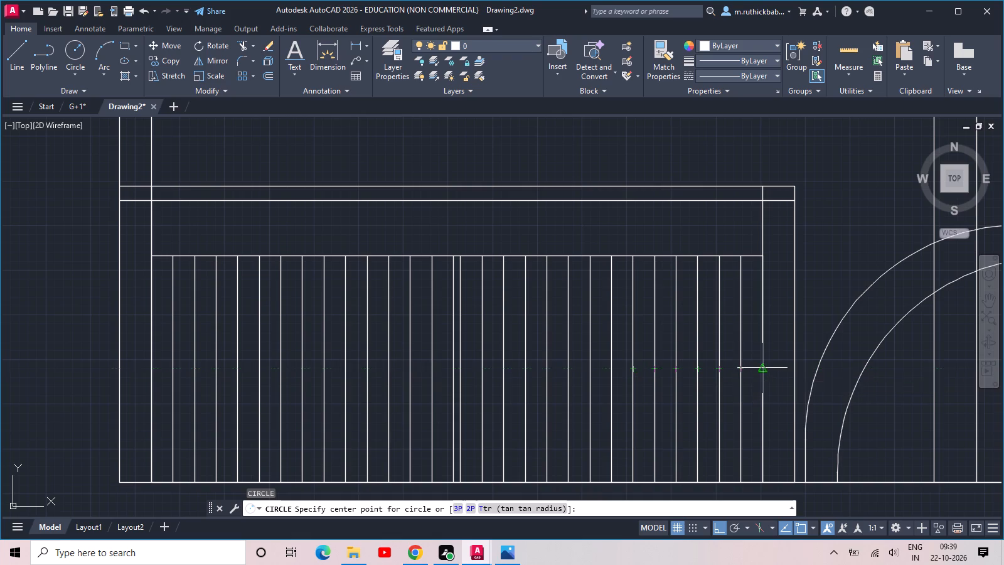
{"action": "key", "text": "m"}
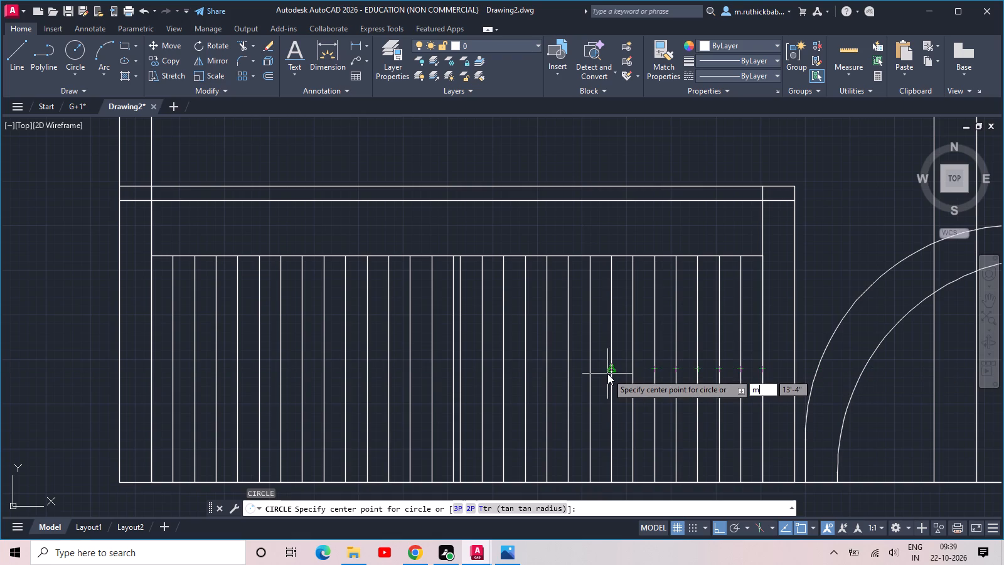
{"action": "key", "text": "2"}
{"action": "type", "text": "p"}
{"action": "key", "text": "space"}
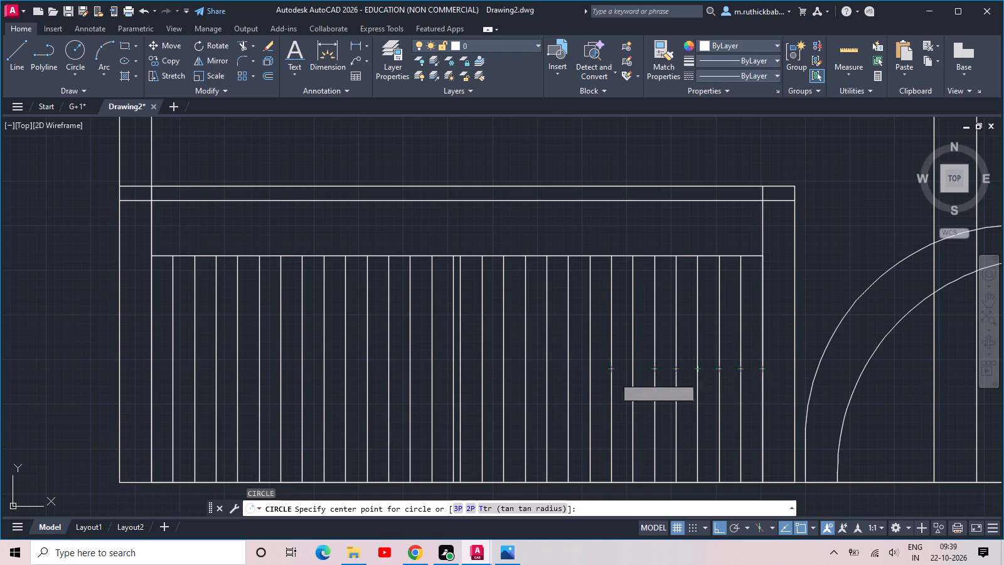
{"action": "left_click", "coordinate": [461, 372]}
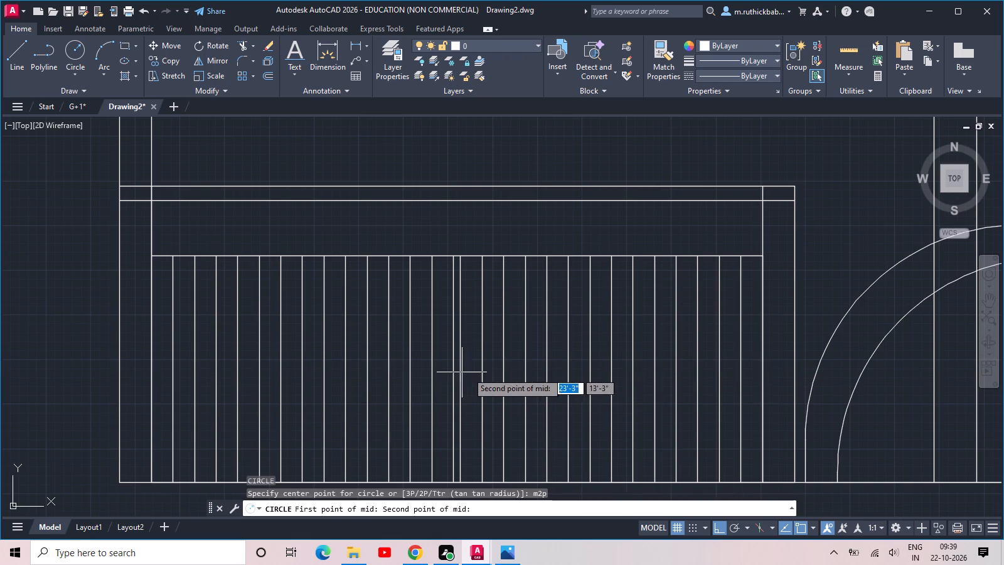
{"action": "left_click", "coordinate": [762, 363]}
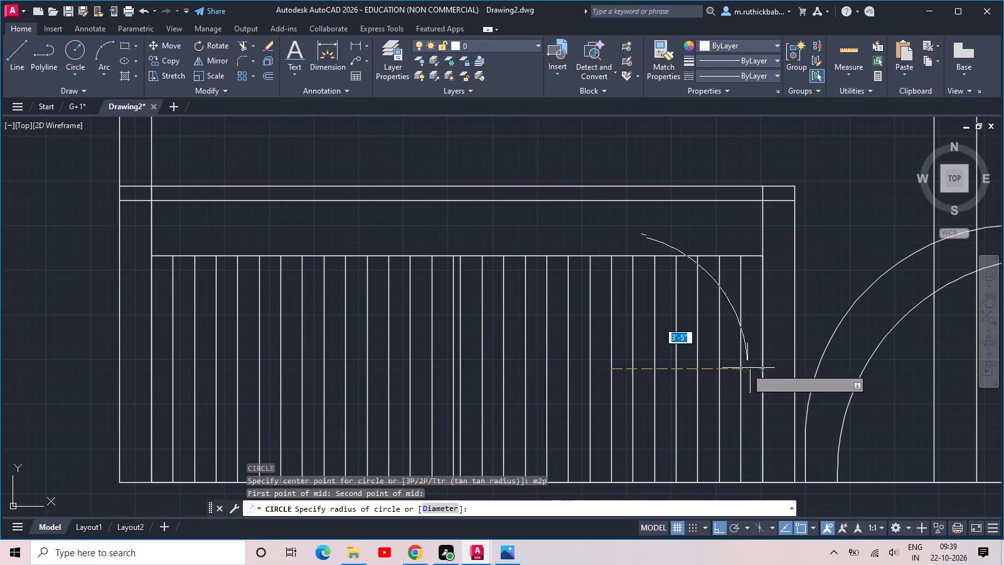
{"action": "left_click", "coordinate": [667, 375]}
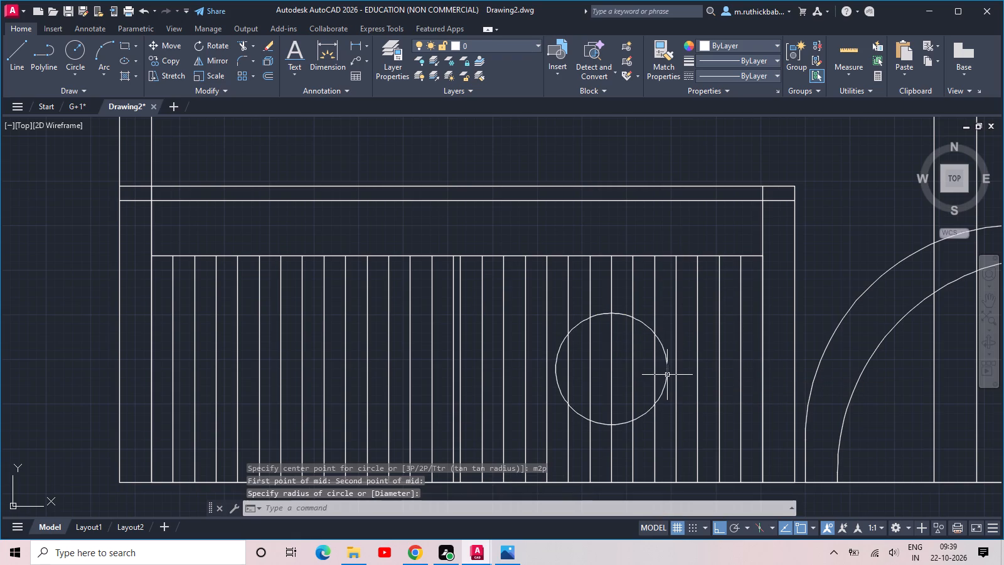
Offset the new circle 3" outward to form a ring.
{"action": "type", "text": "off 3"}
{"action": "key", "text": "space"}
{"action": "left_click", "coordinate": [665, 386]}
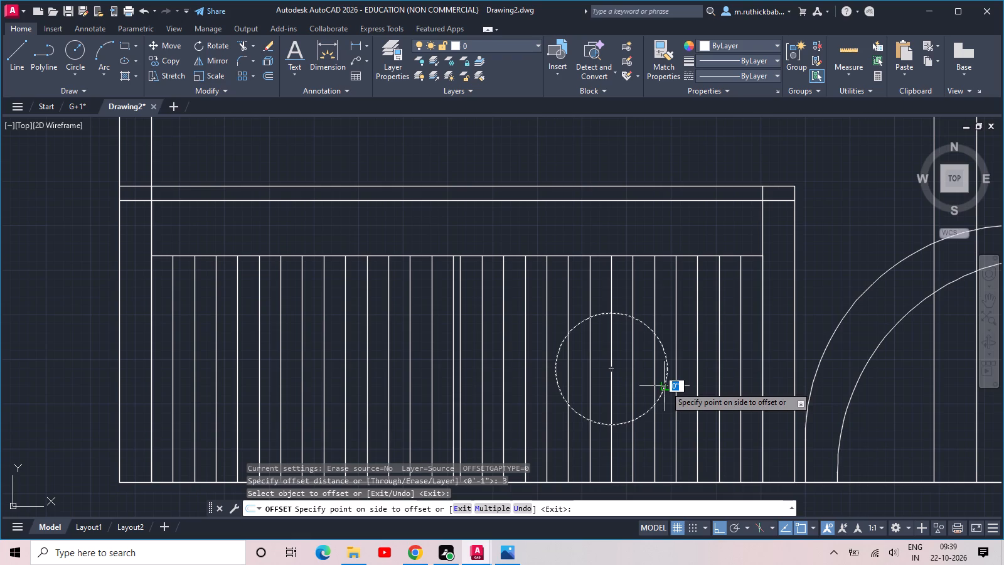
{"action": "left_click", "coordinate": [673, 389]}
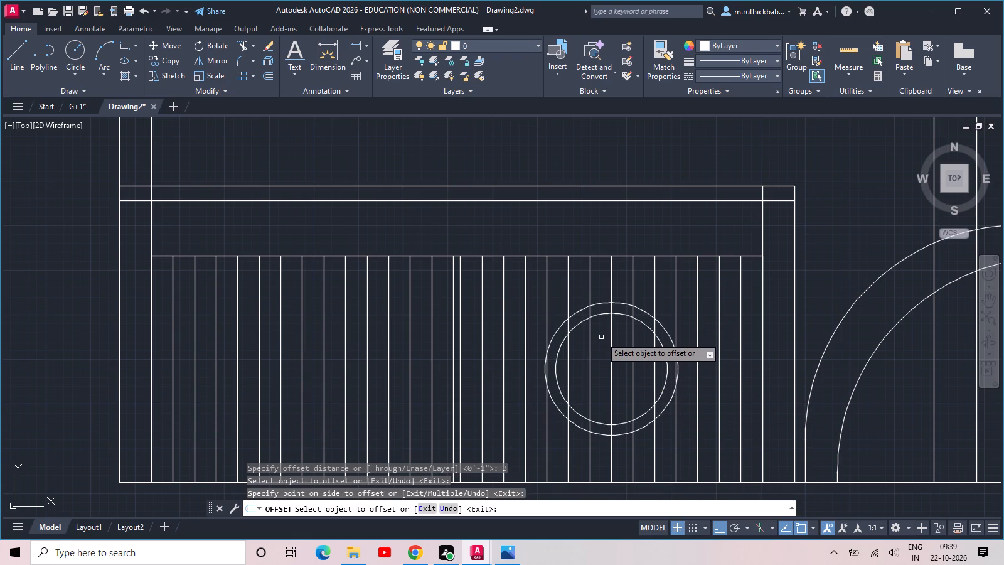
{"action": "key", "text": "Escape"}
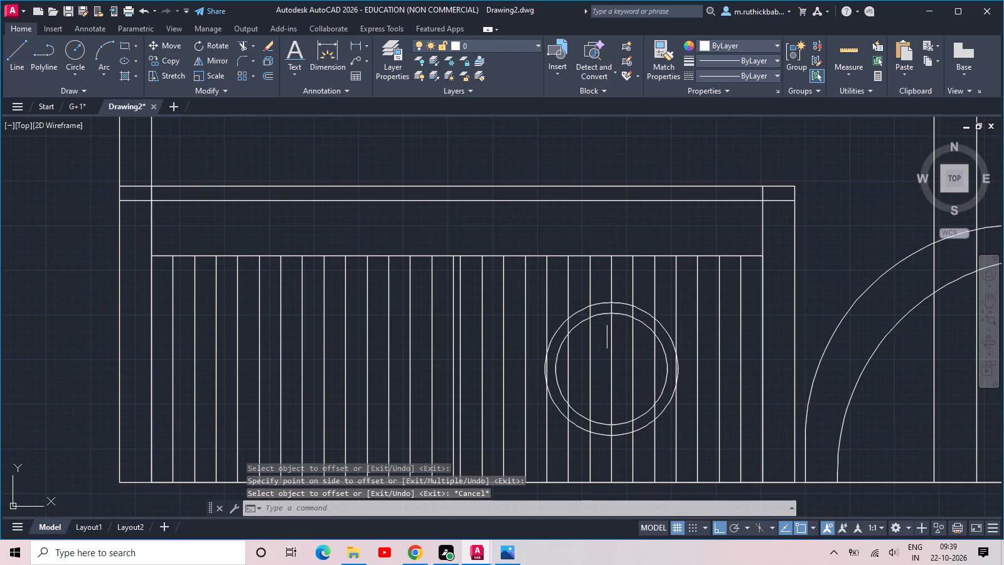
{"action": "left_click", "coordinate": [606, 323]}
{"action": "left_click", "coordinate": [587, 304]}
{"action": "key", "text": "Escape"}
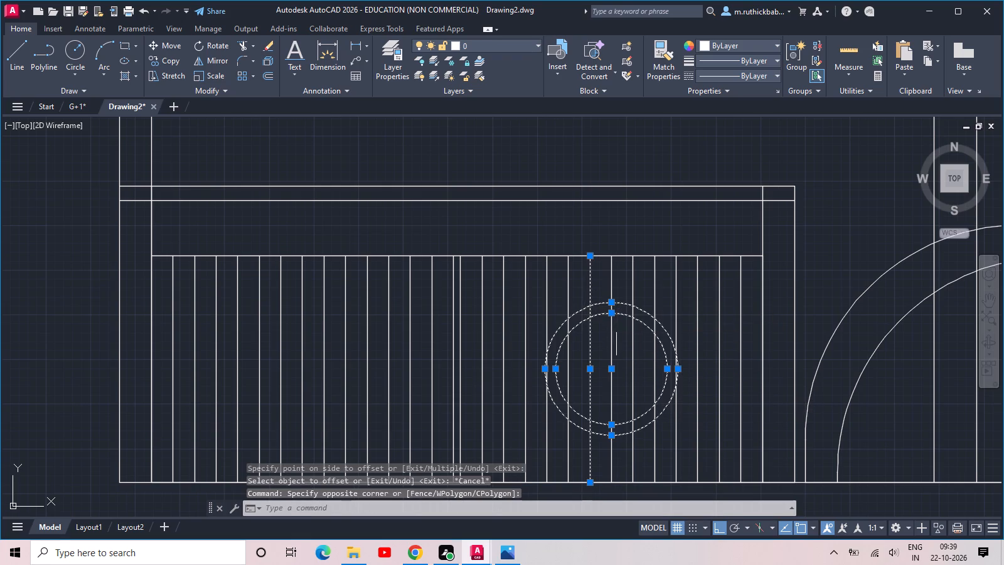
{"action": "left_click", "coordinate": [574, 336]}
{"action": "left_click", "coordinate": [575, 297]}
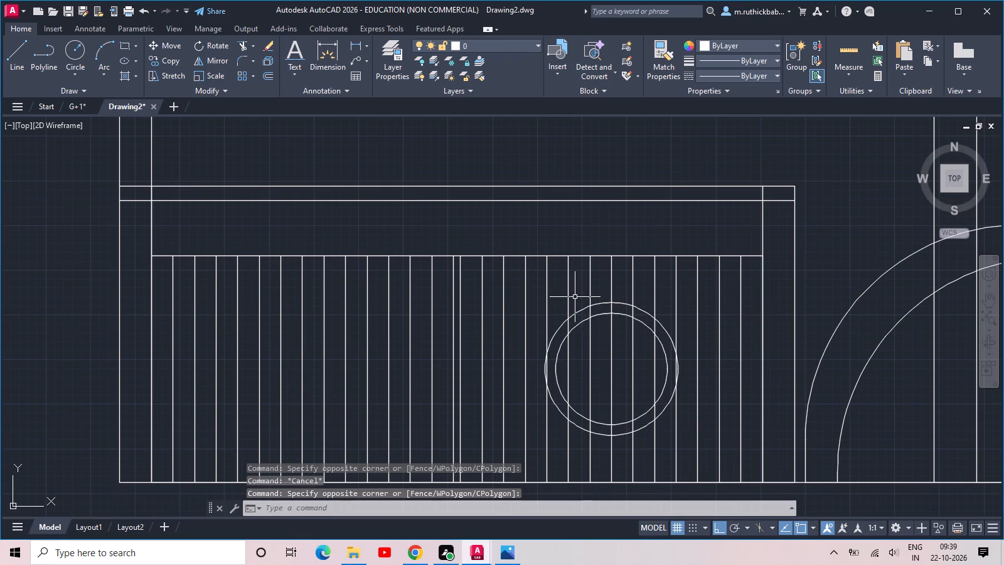
Copy both circles into the gate's left half, from the right-hand centre line's upper end to the barred area's upper left corner.
{"action": "left_click", "coordinate": [587, 330]}
{"action": "left_click", "coordinate": [575, 306]}
{"action": "key", "text": "c"}
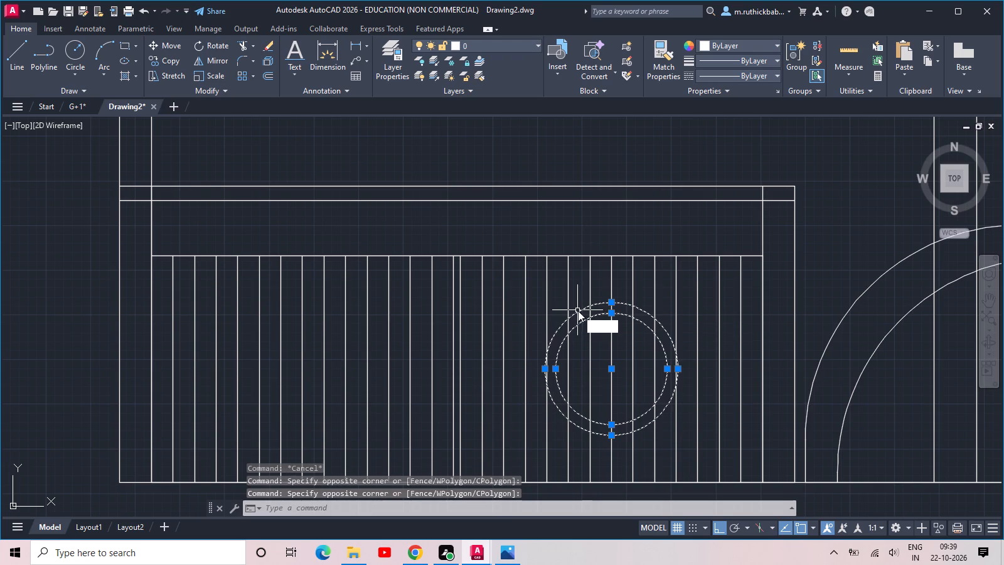
{"action": "key", "text": "o"}
{"action": "key", "text": "space"}
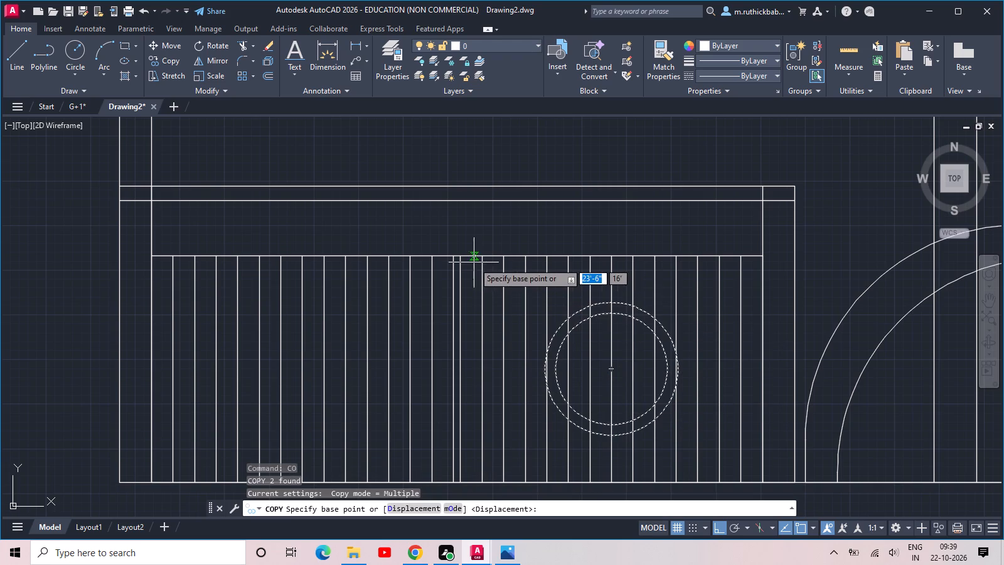
{"action": "left_click", "coordinate": [461, 257]}
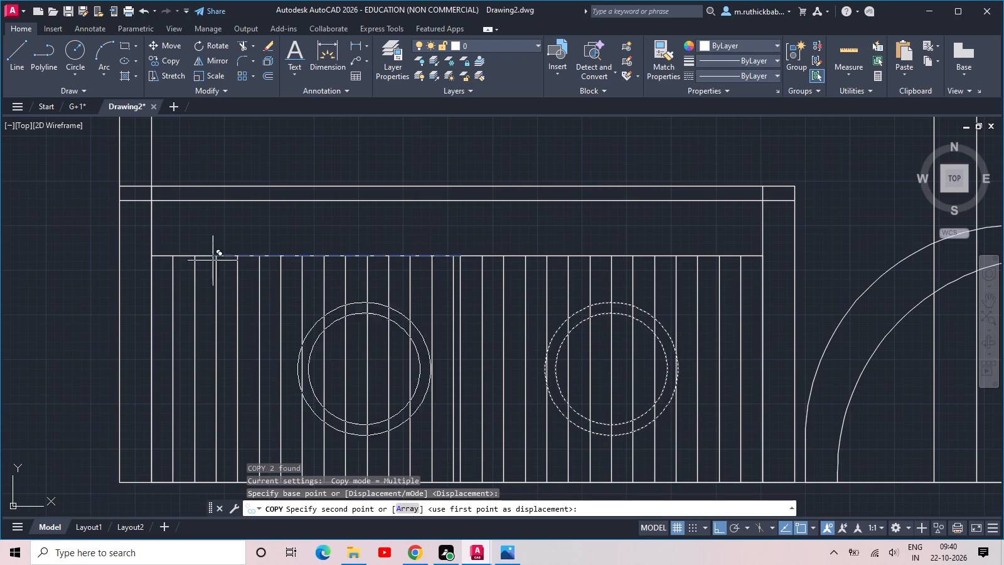
{"action": "left_click", "coordinate": [150, 256]}
{"action": "key", "text": "Escape"}
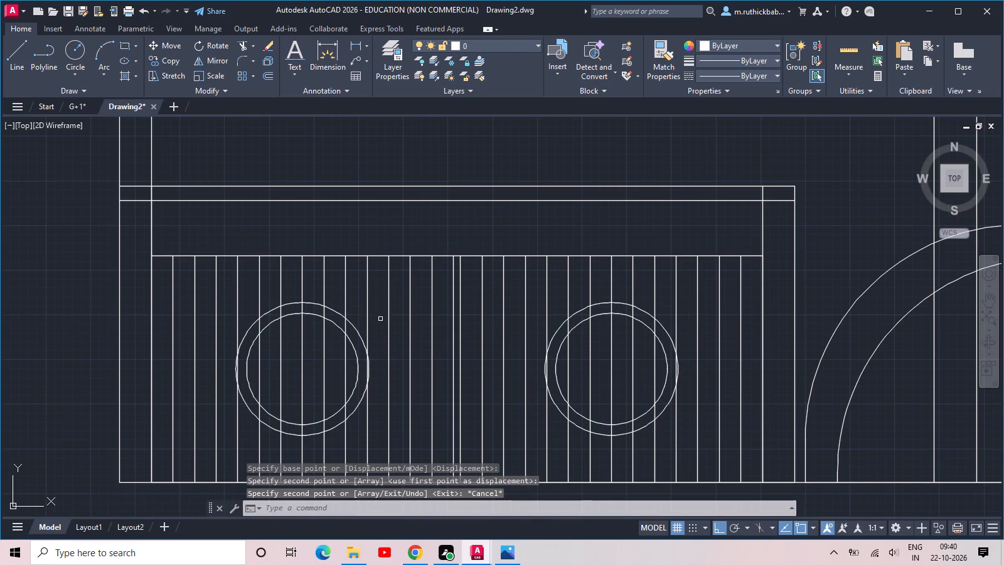
Trim away all vertical bar segments lying between the two concentric circles in the gate's left half.
{"action": "key", "text": "t"}
{"action": "key", "text": "r"}
{"action": "key", "text": "space"}
{"action": "key", "text": "space"}
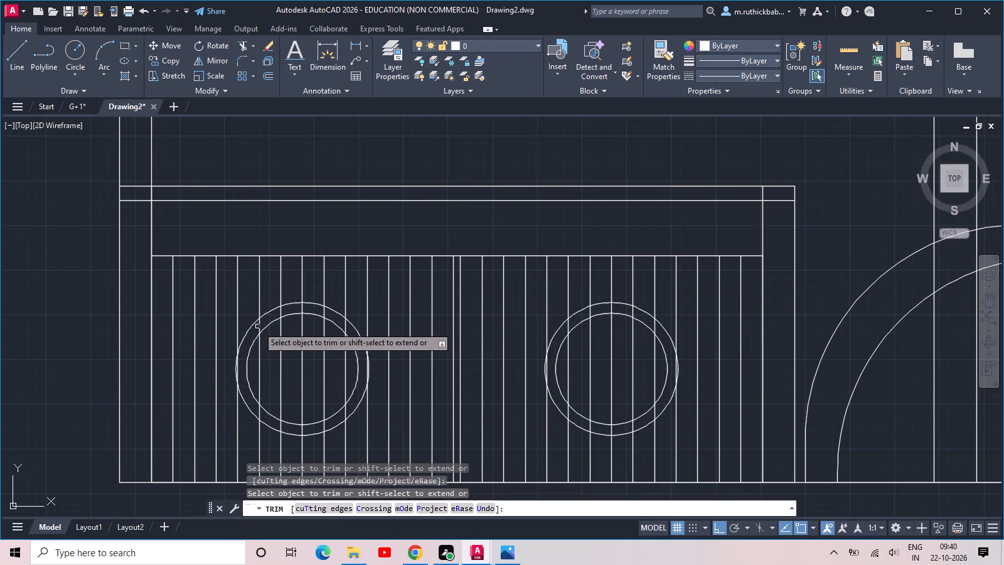
{"action": "left_click", "coordinate": [258, 326]}
{"action": "left_click", "coordinate": [275, 311]}
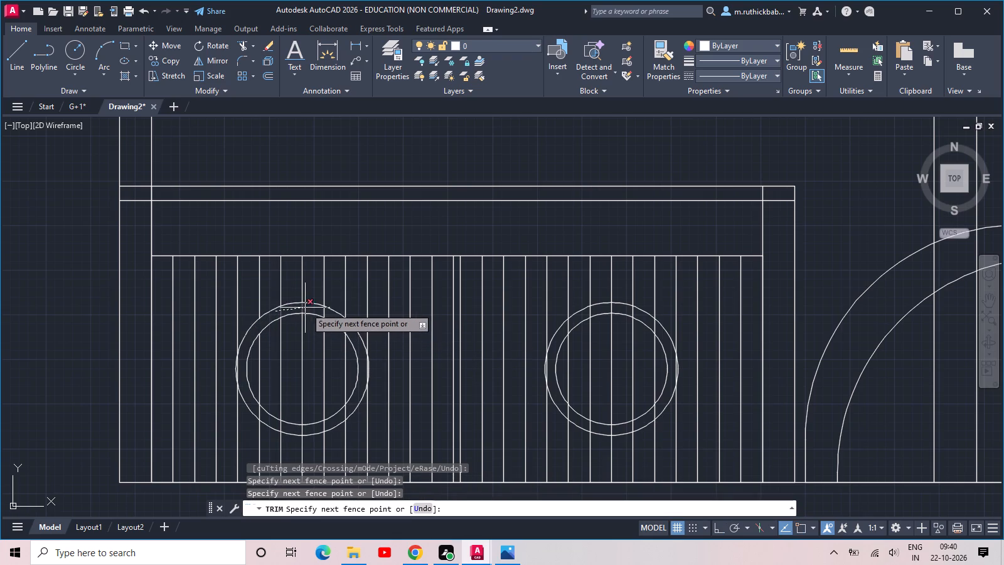
{"action": "left_click", "coordinate": [326, 311]}
{"action": "left_click", "coordinate": [338, 318]}
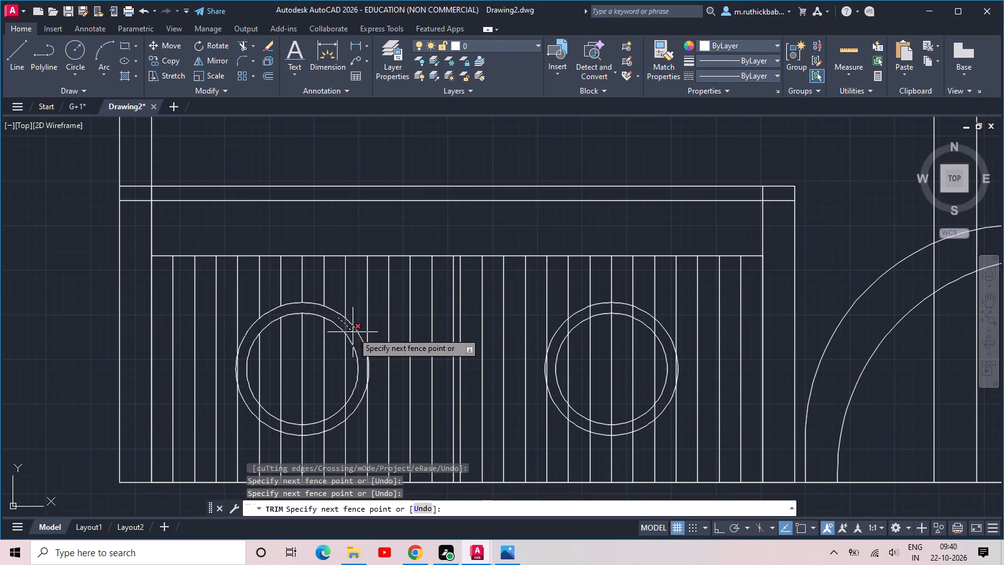
{"action": "left_click", "coordinate": [353, 332]}
{"action": "scroll", "coordinate": [356, 369], "scroll_direction": "up", "scroll_amount": 3}
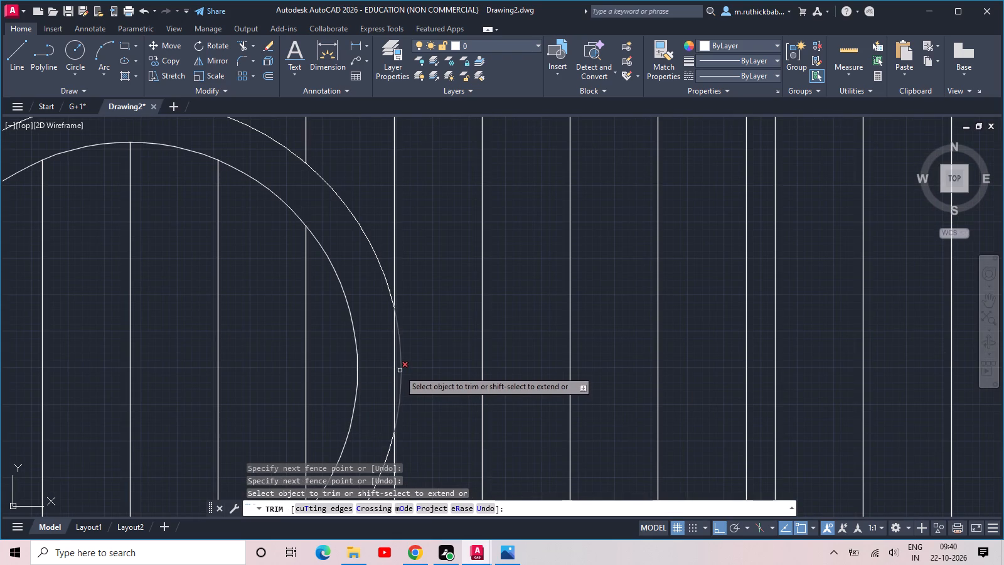
{"action": "left_click", "coordinate": [393, 371]}
{"action": "scroll", "coordinate": [393, 372], "scroll_direction": "down", "scroll_amount": 2}
{"action": "middle_click_drag", "start_coordinate": [385, 398], "coordinate": [428, 328]}
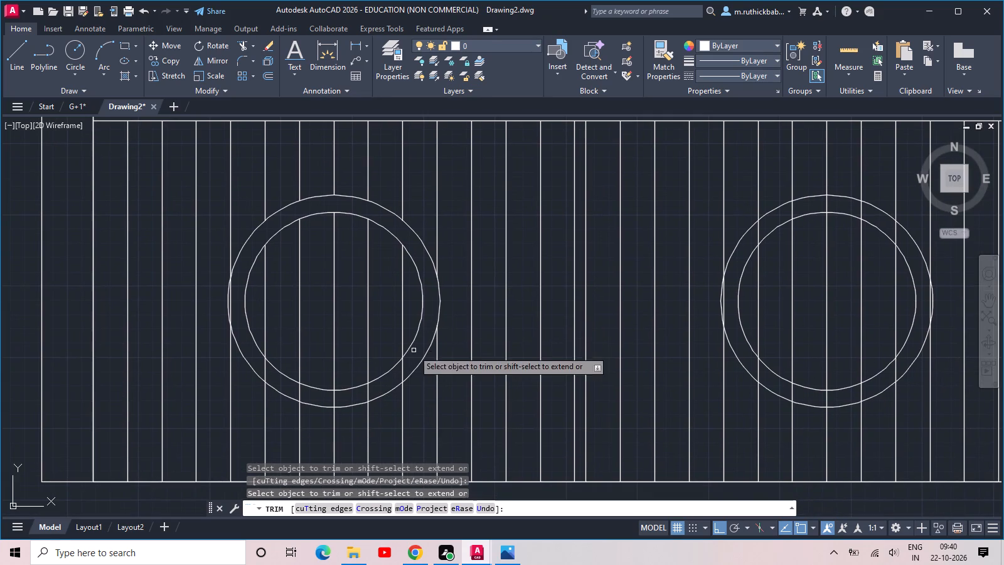
{"action": "left_click", "coordinate": [409, 365]}
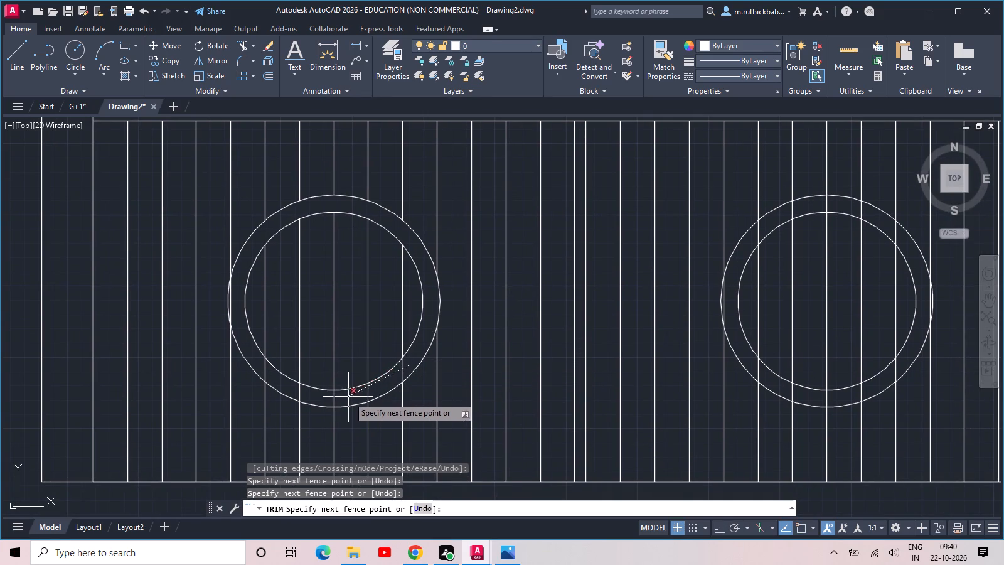
{"action": "left_click", "coordinate": [333, 401]}
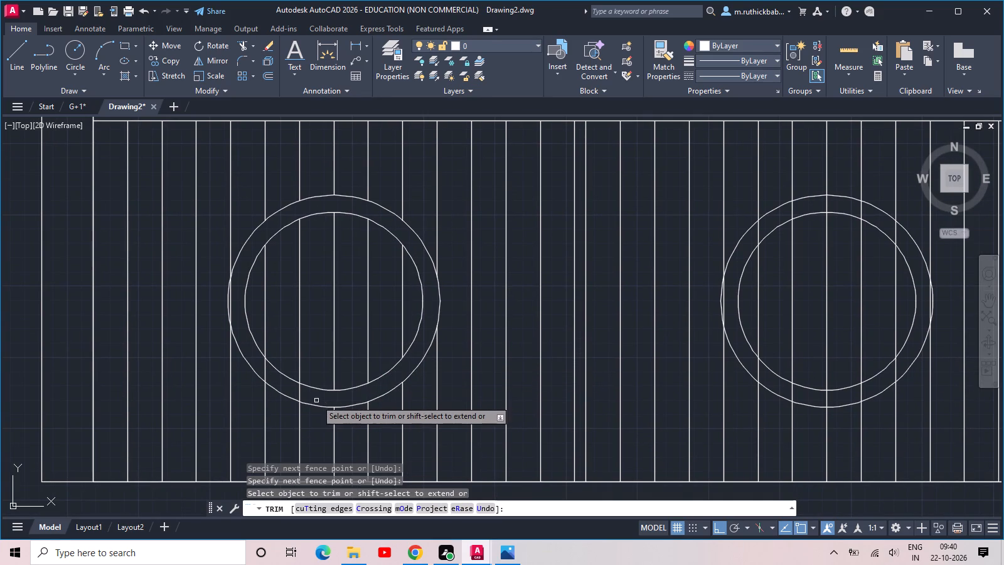
{"action": "left_click", "coordinate": [312, 398]}
{"action": "left_click", "coordinate": [259, 367]}
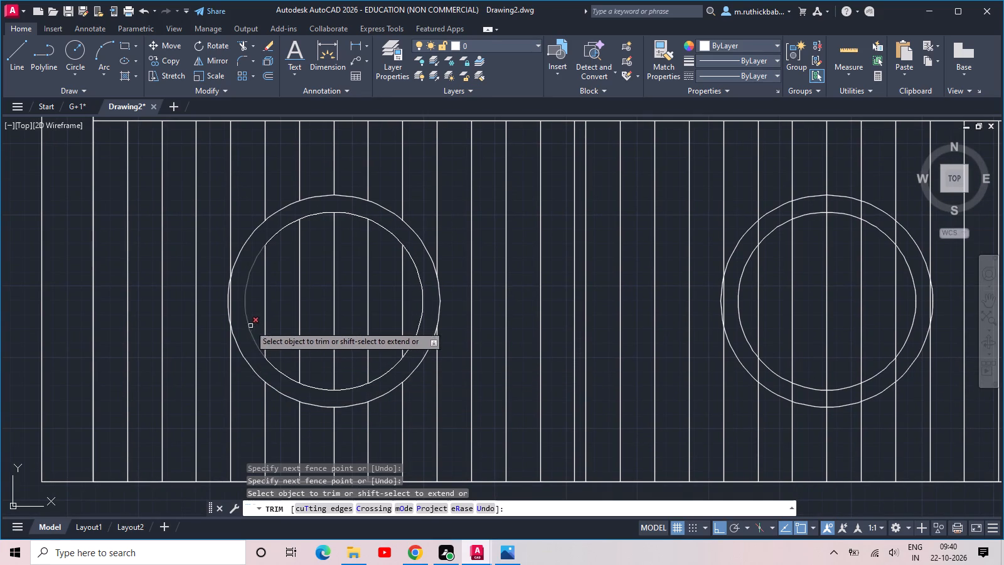
{"action": "left_click", "coordinate": [230, 306]}
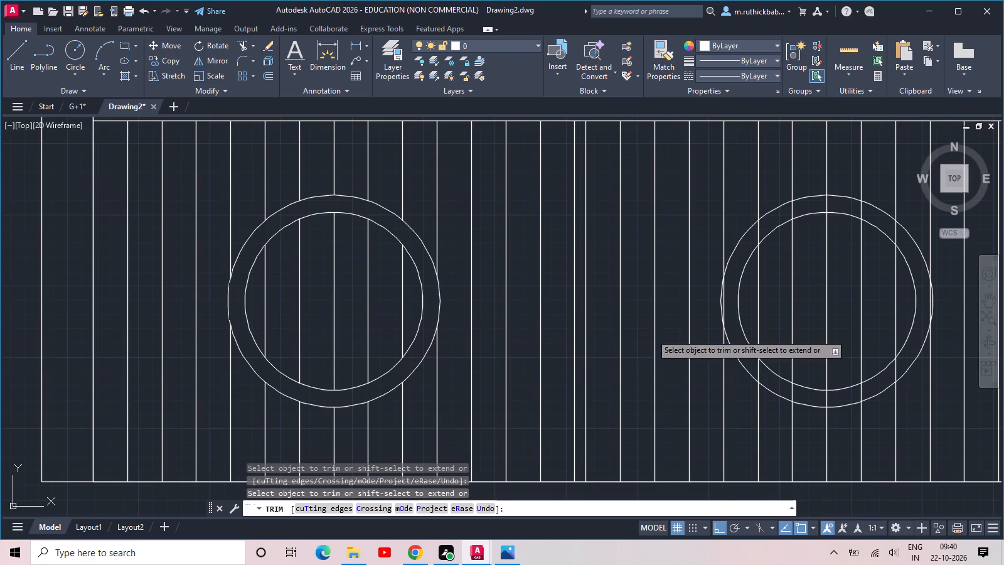
Trim away all vertical bar segments lying between the two concentric circles in the gate's right half.
{"action": "left_click", "coordinate": [723, 306]}
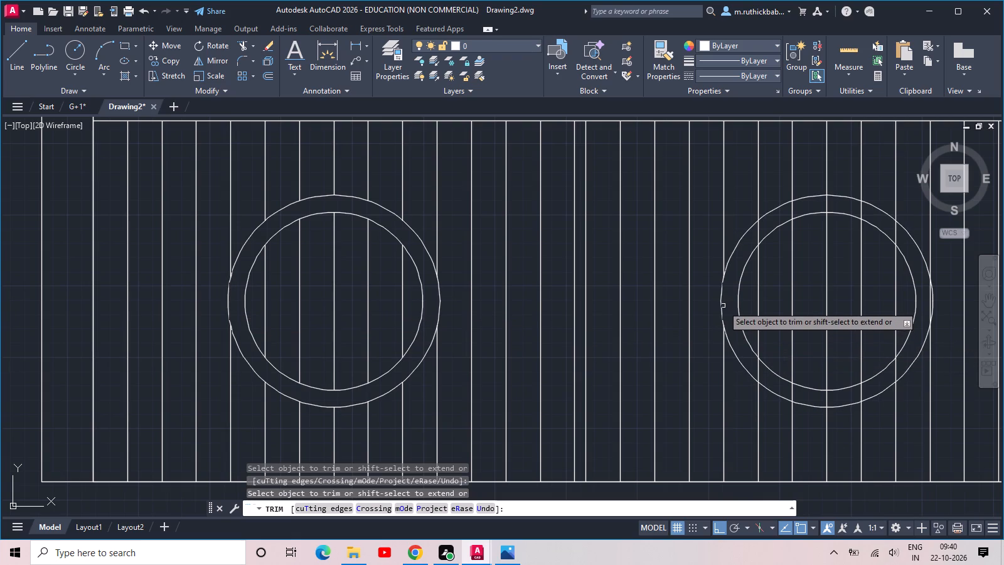
{"action": "left_click", "coordinate": [740, 341]}
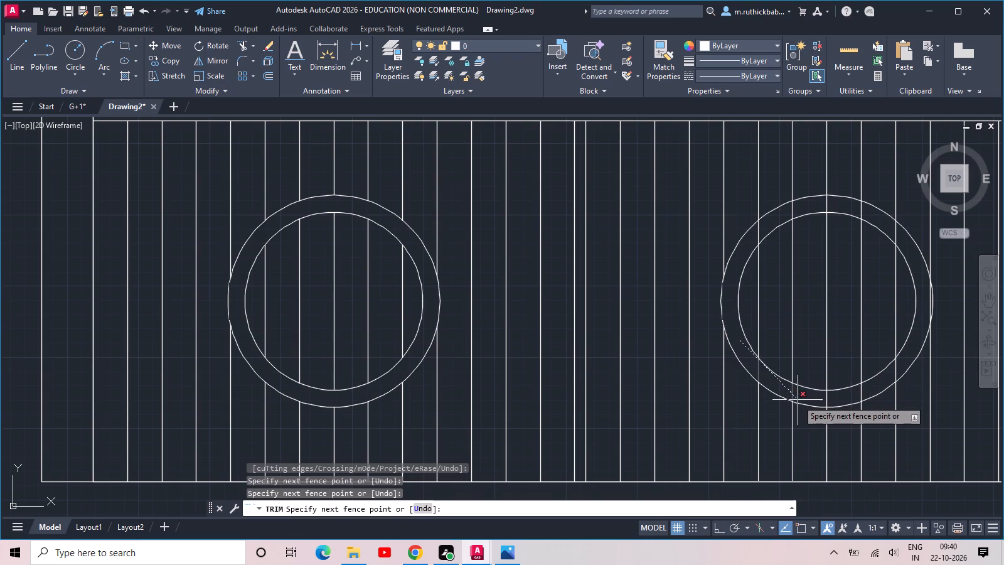
{"action": "left_click", "coordinate": [798, 400]}
{"action": "left_click", "coordinate": [815, 401]}
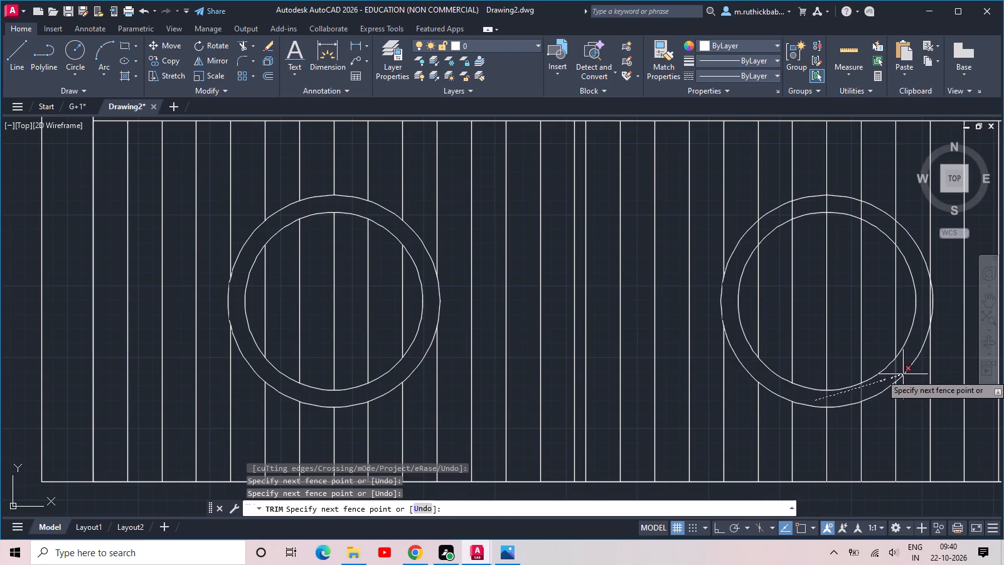
{"action": "left_click", "coordinate": [903, 374]}
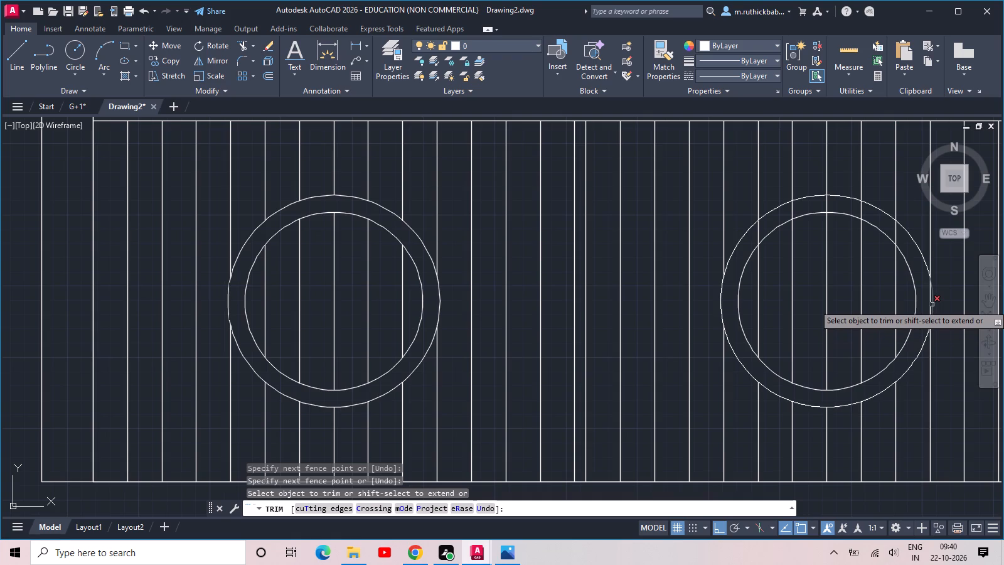
{"action": "left_click", "coordinate": [929, 304]}
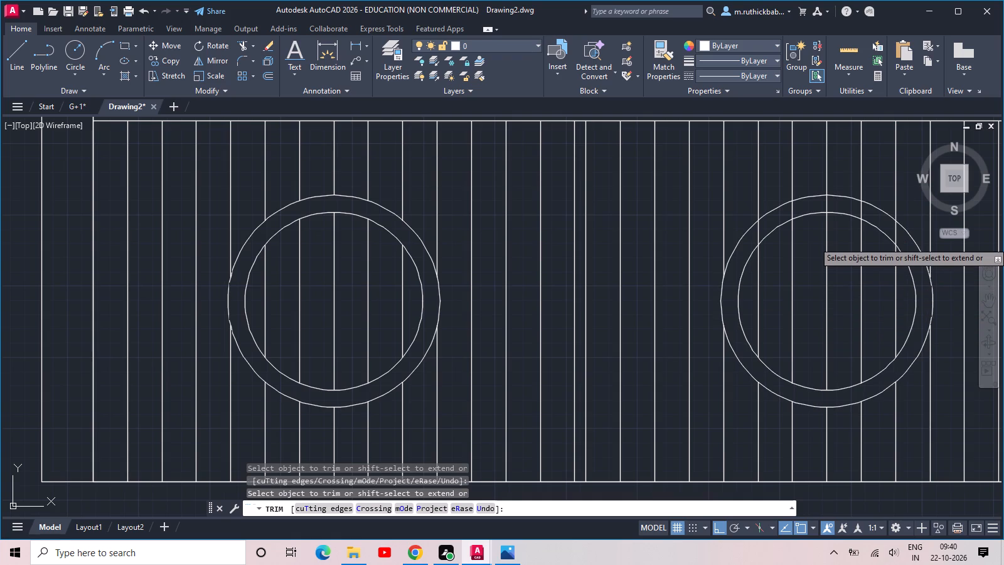
{"action": "left_click", "coordinate": [902, 239]}
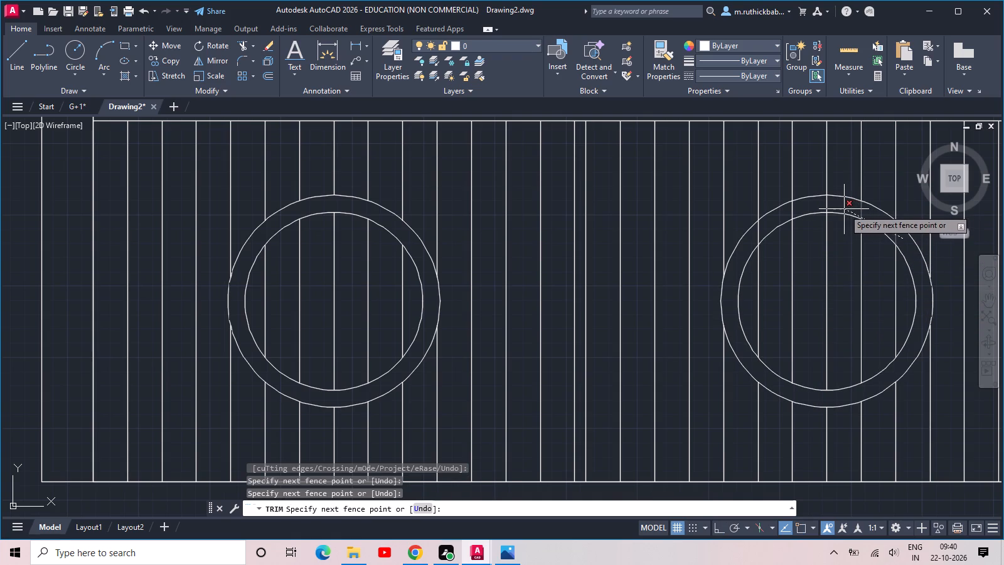
{"action": "left_click", "coordinate": [844, 208]}
{"action": "left_click", "coordinate": [834, 205]}
{"action": "left_click", "coordinate": [786, 214]}
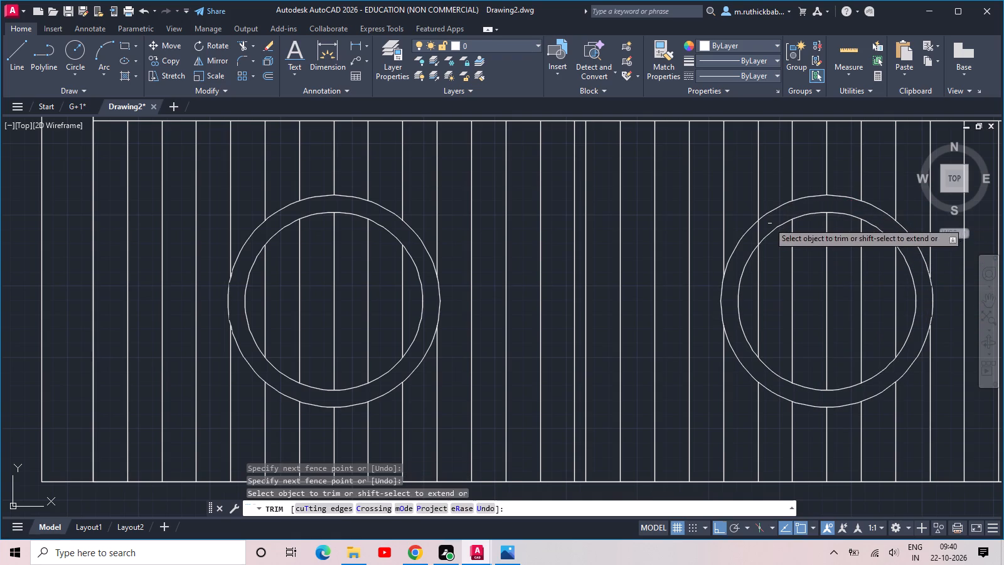
{"action": "left_click", "coordinate": [766, 226]}
{"action": "left_click", "coordinate": [756, 244]}
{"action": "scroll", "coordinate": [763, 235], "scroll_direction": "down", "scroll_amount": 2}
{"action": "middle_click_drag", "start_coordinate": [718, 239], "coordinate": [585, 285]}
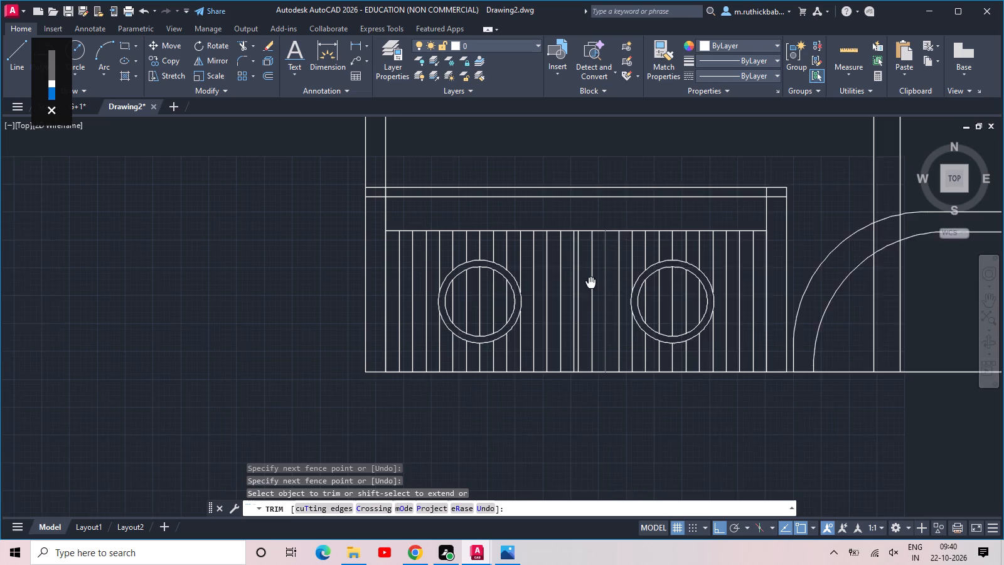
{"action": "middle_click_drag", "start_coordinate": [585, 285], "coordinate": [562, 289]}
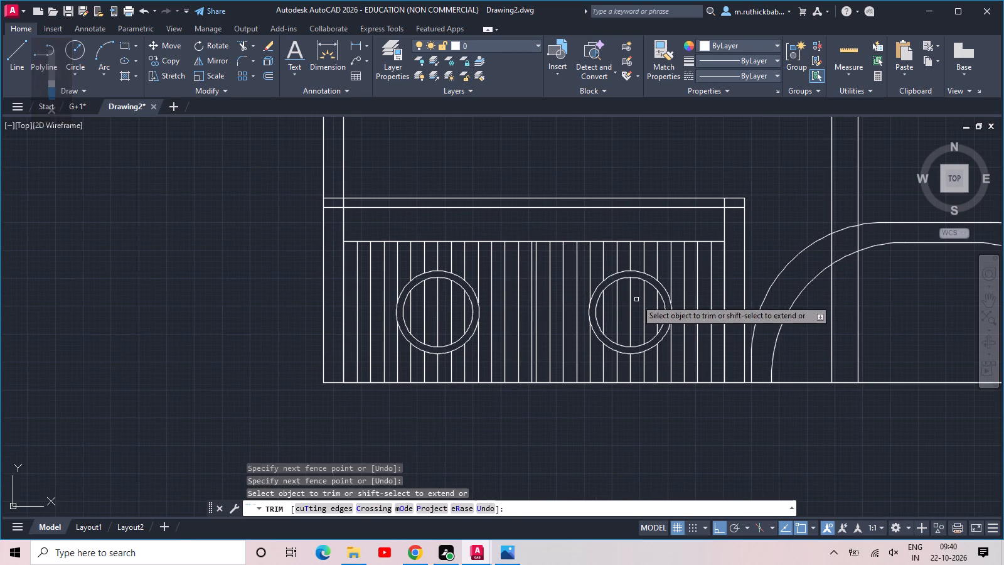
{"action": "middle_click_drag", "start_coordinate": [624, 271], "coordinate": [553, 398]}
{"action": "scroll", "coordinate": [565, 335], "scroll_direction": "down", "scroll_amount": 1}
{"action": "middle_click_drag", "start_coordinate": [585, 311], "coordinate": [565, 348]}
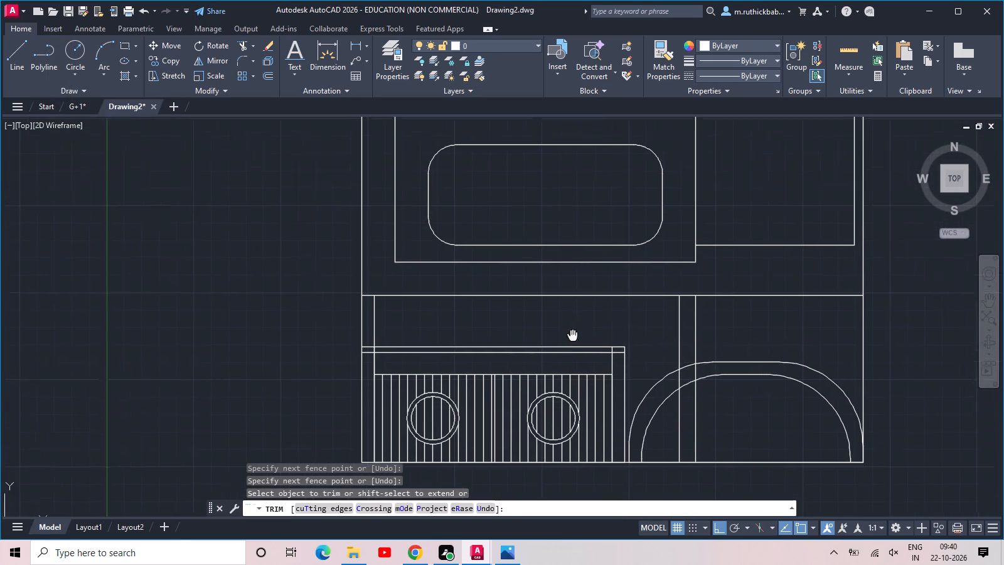
Join the lines and corner arcs of the rounded window outline on the upper floor into one object.
{"action": "middle_click_drag", "start_coordinate": [565, 348], "coordinate": [523, 392]}
{"action": "scroll", "coordinate": [498, 390], "scroll_direction": "down", "scroll_amount": 1}
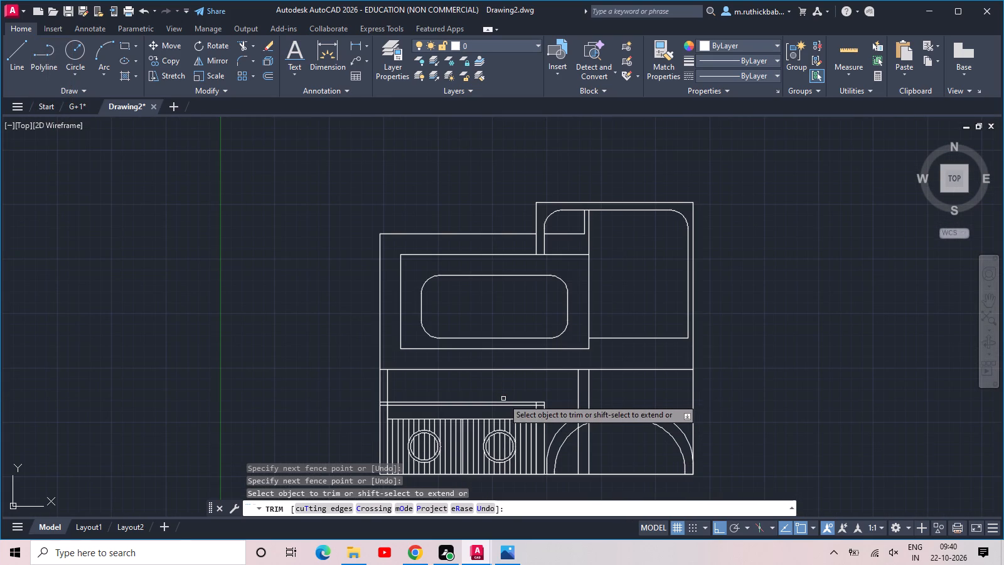
{"action": "key", "text": "Escape"}
{"action": "key", "text": "Escape"}
{"action": "scroll", "coordinate": [464, 294], "scroll_direction": "up", "scroll_amount": 2}
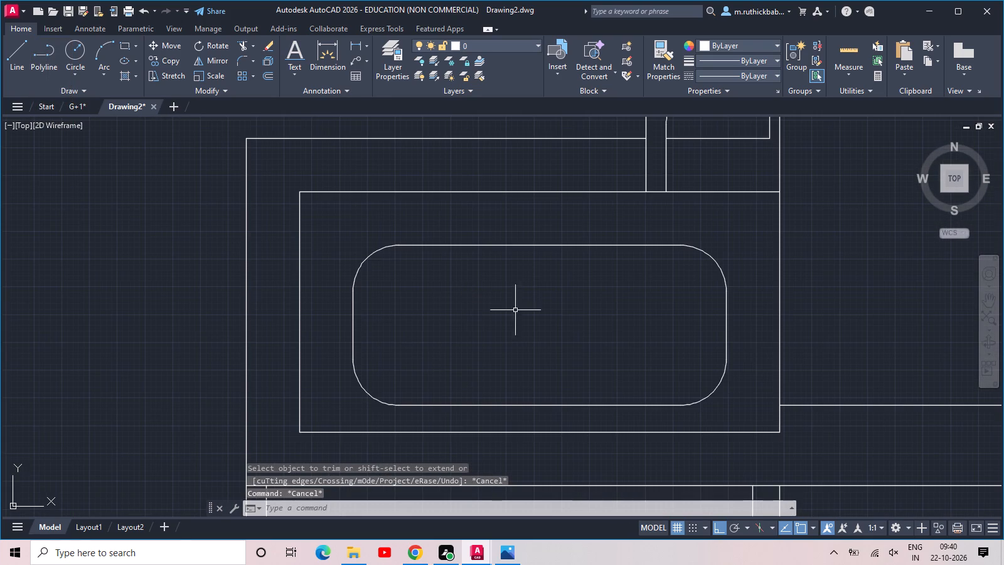
{"action": "left_click_drag", "start_coordinate": [745, 232], "coordinate": [751, 255]}
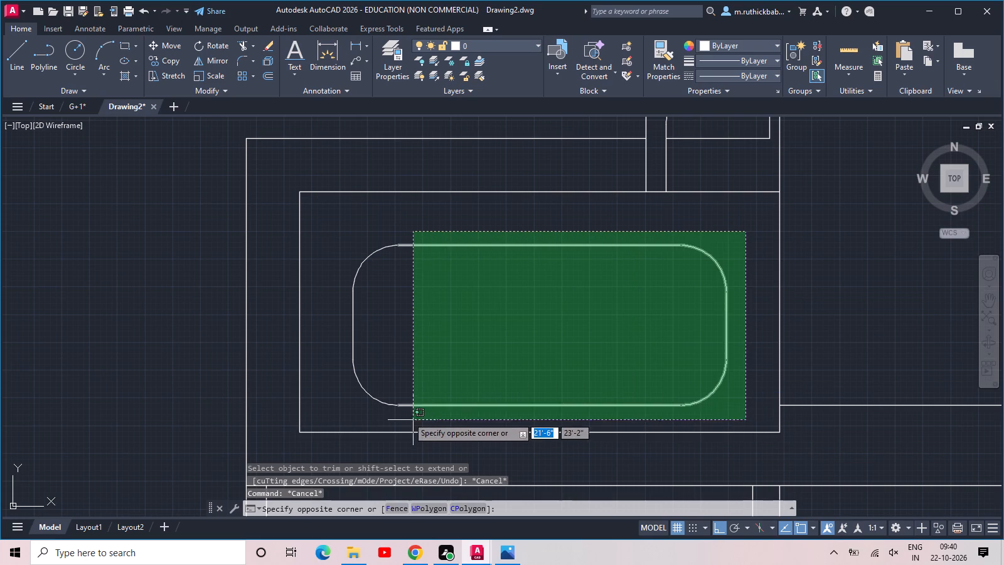
{"action": "left_click", "coordinate": [336, 413]}
{"action": "type", "text": "j"}
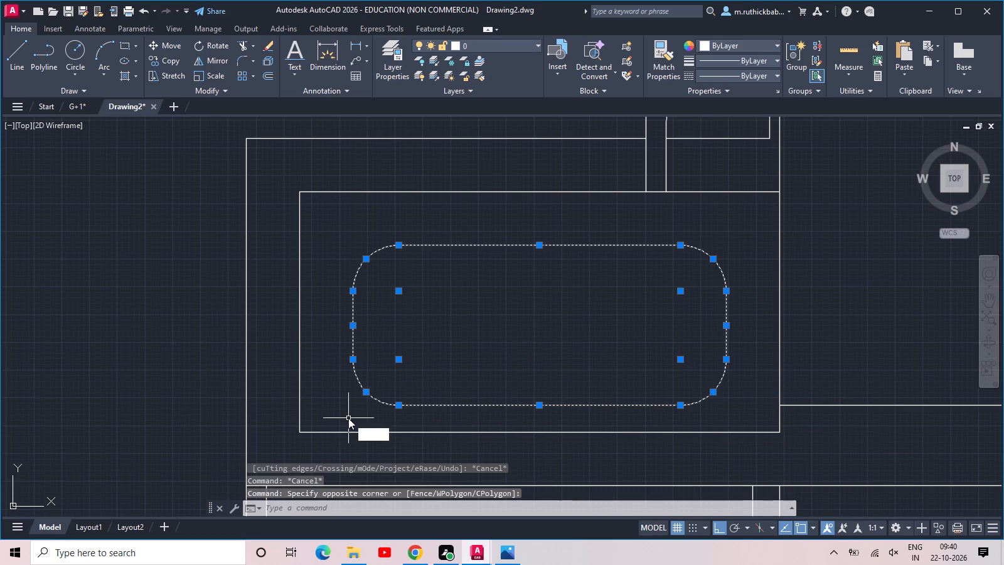
{"action": "key", "text": "space"}
Offset the joined rounded window outline 2" inward.
{"action": "type", "text": "off 2"}
{"action": "key", "text": "space"}
{"action": "left_click", "coordinate": [375, 397]}
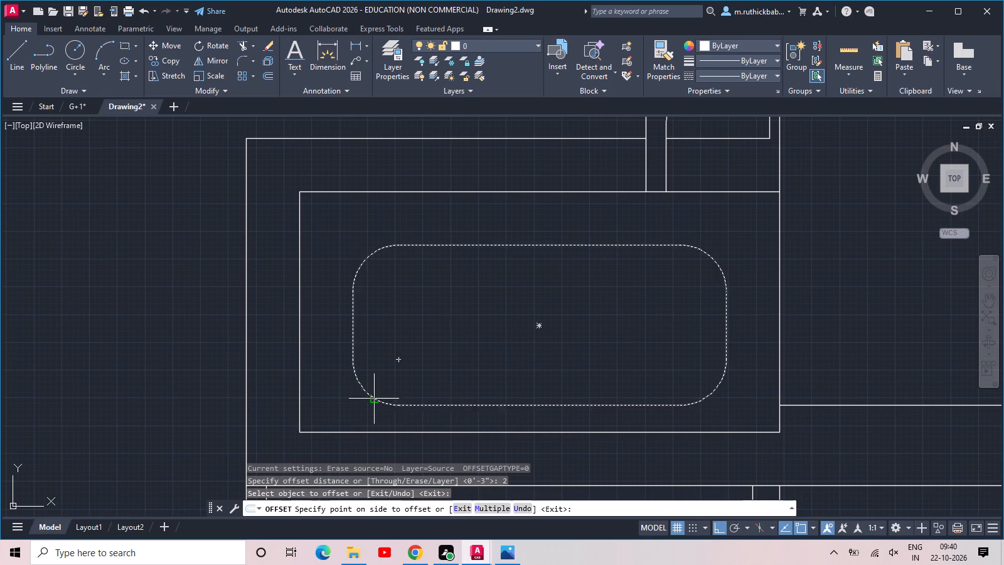
{"action": "left_click", "coordinate": [376, 392]}
{"action": "scroll", "coordinate": [428, 360], "scroll_direction": "down", "scroll_amount": 1}
{"action": "middle_click_drag", "start_coordinate": [486, 356], "coordinate": [417, 363]}
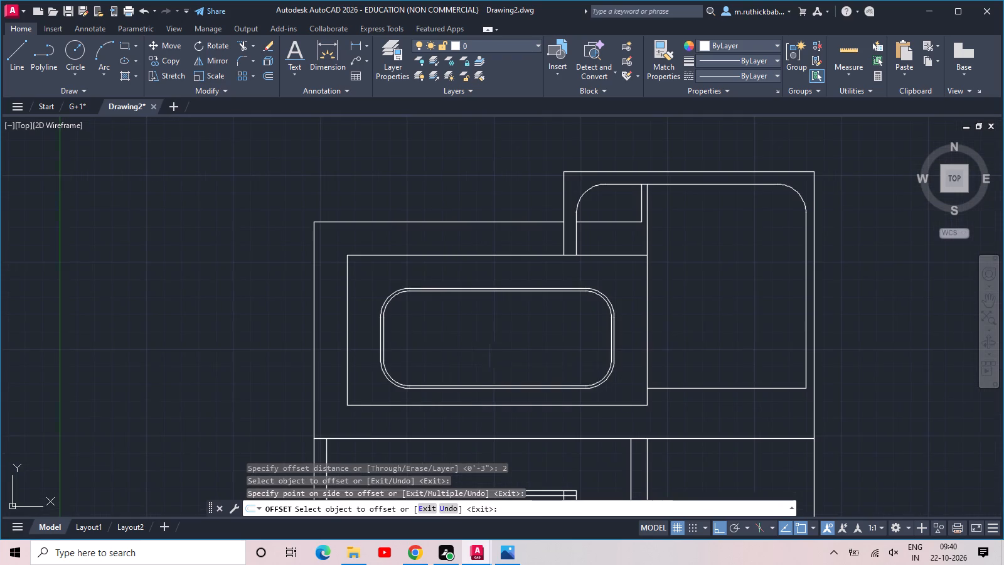
{"action": "middle_click_drag", "start_coordinate": [417, 363], "coordinate": [321, 378]}
{"action": "key", "text": "Escape"}
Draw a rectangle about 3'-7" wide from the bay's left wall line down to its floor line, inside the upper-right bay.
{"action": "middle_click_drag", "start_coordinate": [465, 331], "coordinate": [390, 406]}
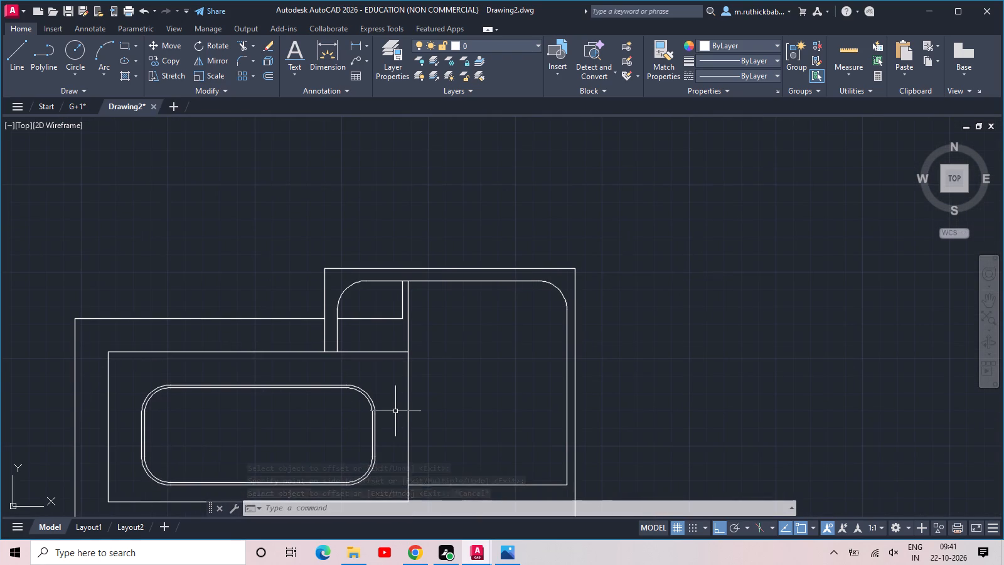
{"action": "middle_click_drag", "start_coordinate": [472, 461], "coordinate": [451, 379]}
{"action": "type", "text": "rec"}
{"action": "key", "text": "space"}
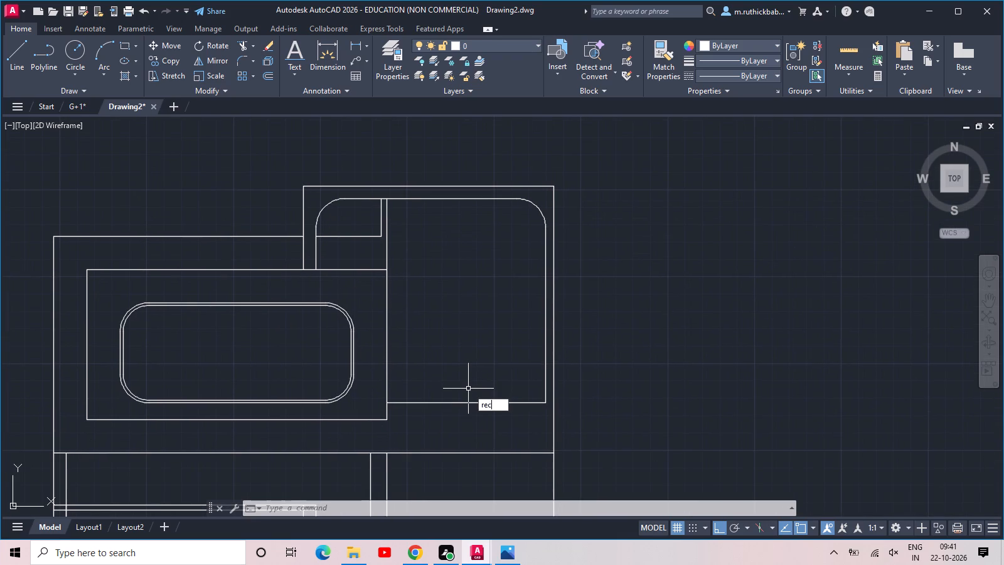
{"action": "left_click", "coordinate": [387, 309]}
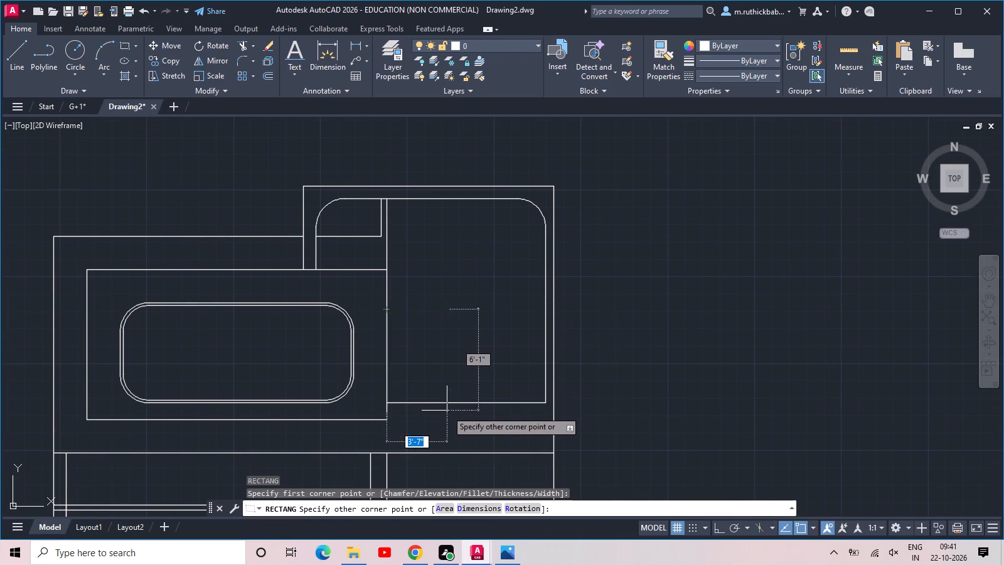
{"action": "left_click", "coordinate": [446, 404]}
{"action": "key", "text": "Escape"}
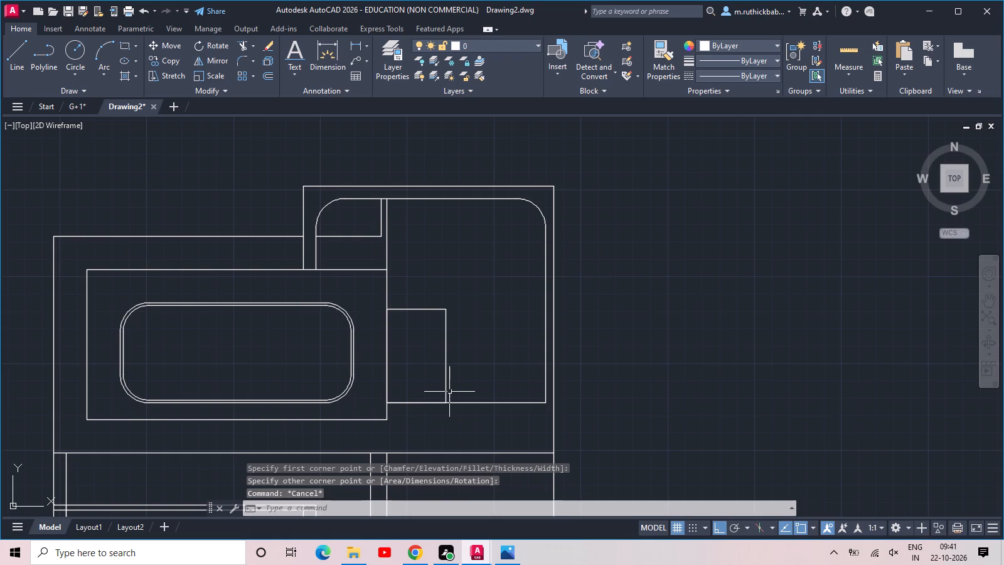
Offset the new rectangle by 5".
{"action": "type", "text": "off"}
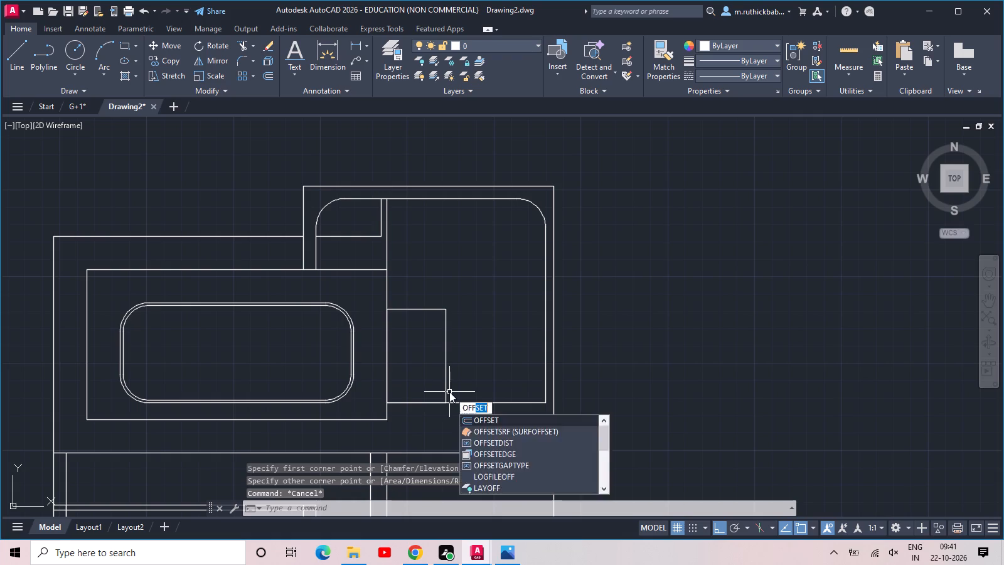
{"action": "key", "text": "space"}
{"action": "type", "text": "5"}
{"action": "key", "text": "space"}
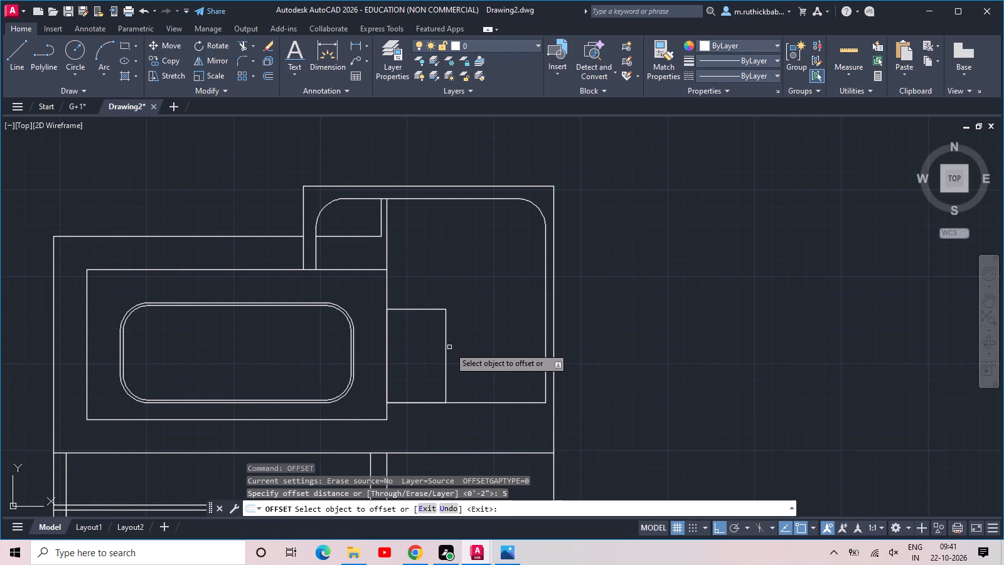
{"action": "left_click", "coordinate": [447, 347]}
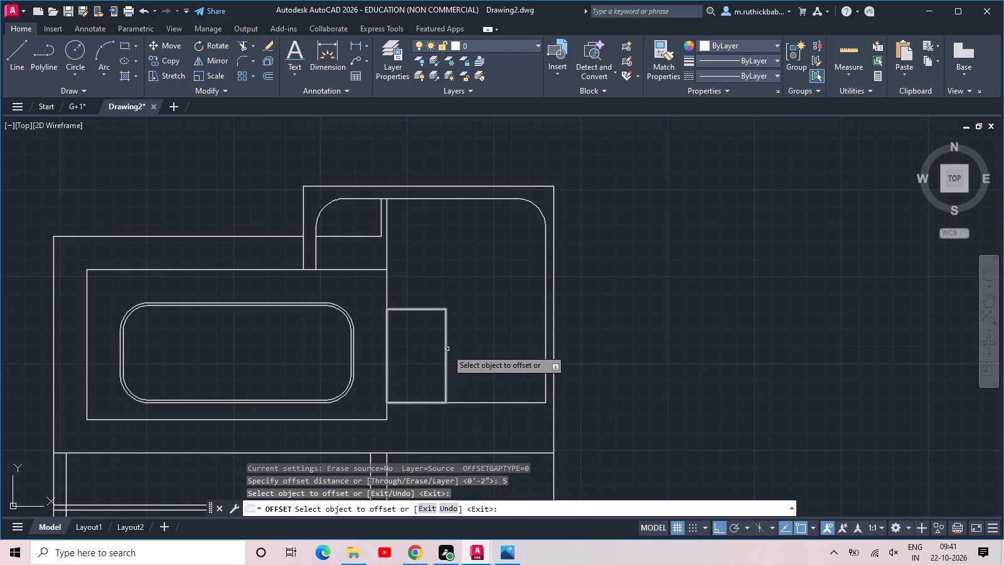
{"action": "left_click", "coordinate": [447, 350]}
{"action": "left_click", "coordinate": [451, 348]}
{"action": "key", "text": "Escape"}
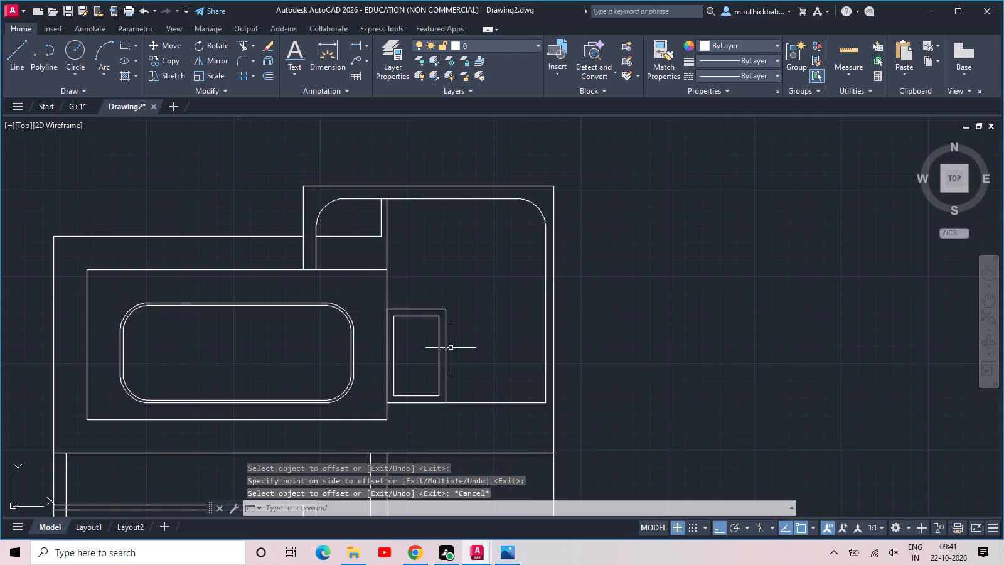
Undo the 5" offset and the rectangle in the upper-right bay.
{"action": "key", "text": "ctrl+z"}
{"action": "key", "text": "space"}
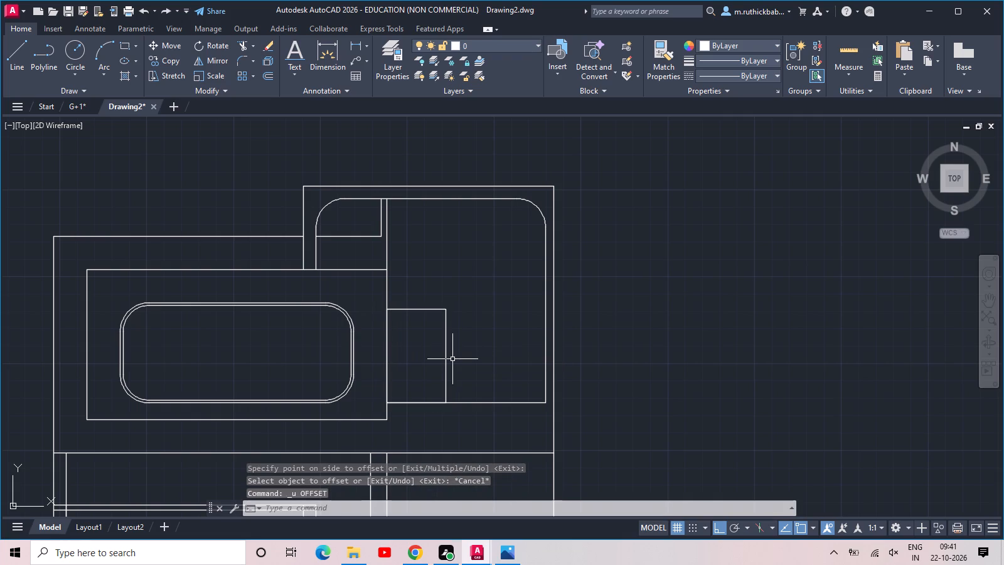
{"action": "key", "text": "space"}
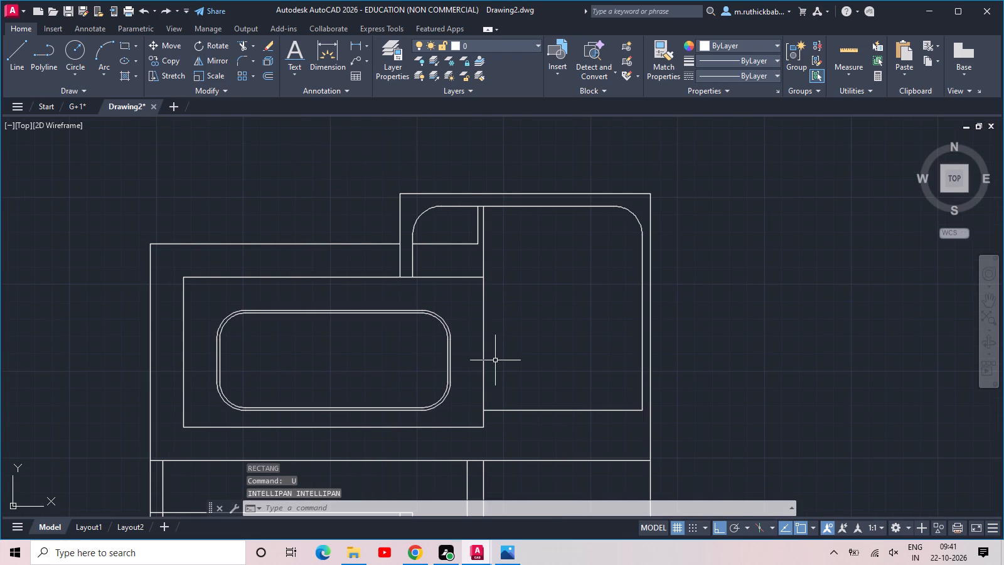
Draw a rectangle about 3'-5" by 6' in the lower left corner of the upper-right bay, against its wall and floor lines.
{"action": "scroll", "coordinate": [495, 360], "scroll_direction": "up", "scroll_amount": 1}
{"action": "type", "text": "rec"}
{"action": "key", "text": "space"}
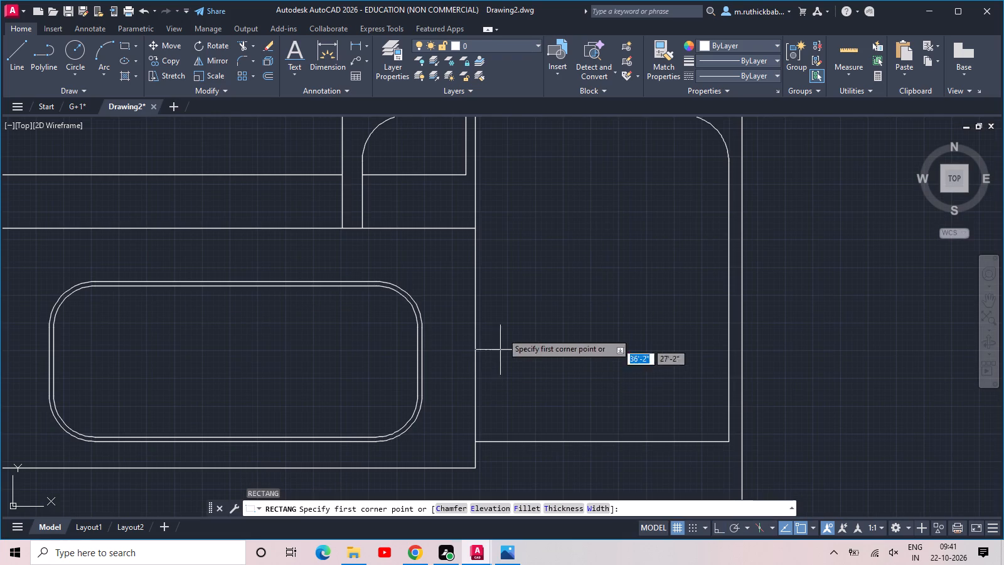
{"action": "left_click", "coordinate": [476, 279]}
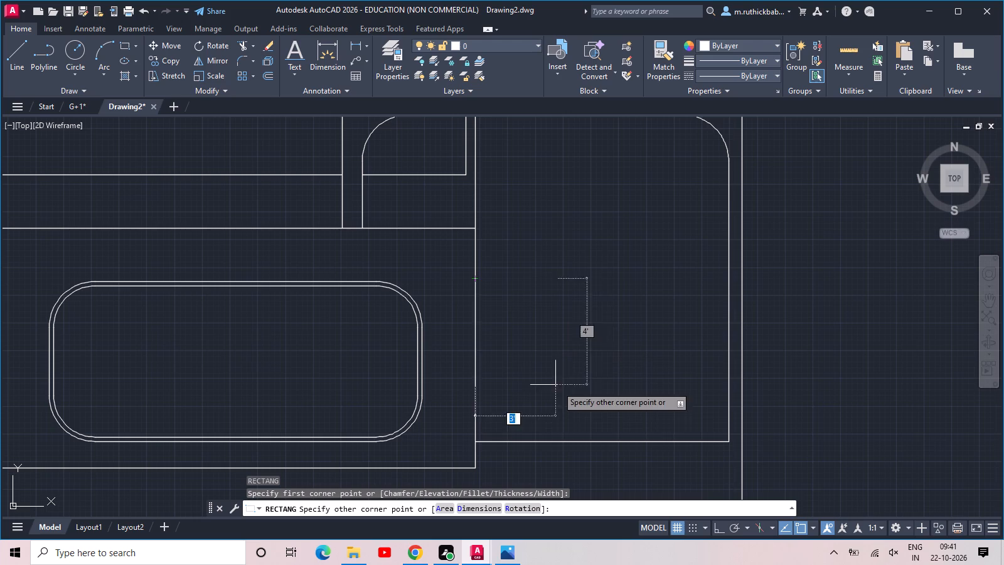
{"action": "left_click", "coordinate": [565, 439]}
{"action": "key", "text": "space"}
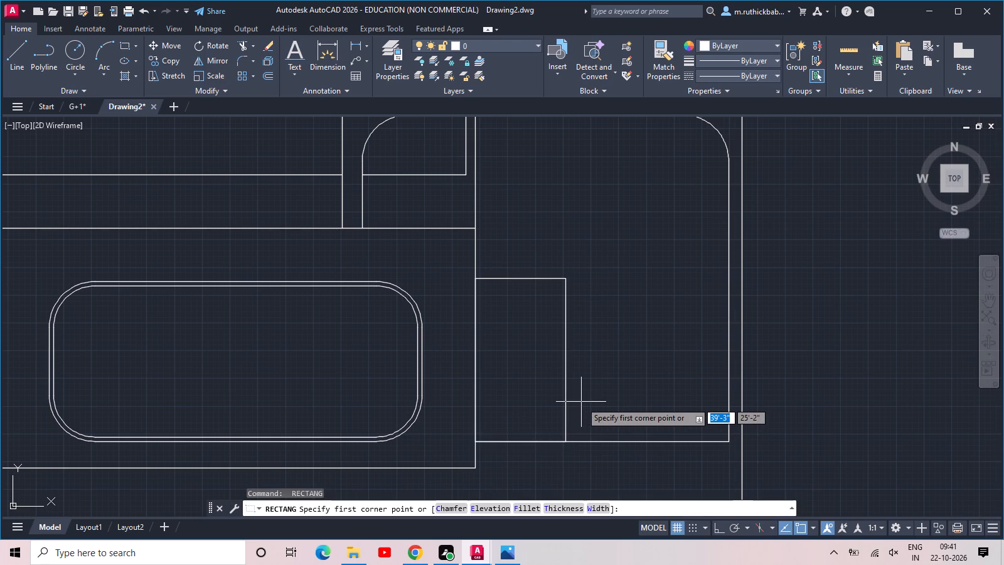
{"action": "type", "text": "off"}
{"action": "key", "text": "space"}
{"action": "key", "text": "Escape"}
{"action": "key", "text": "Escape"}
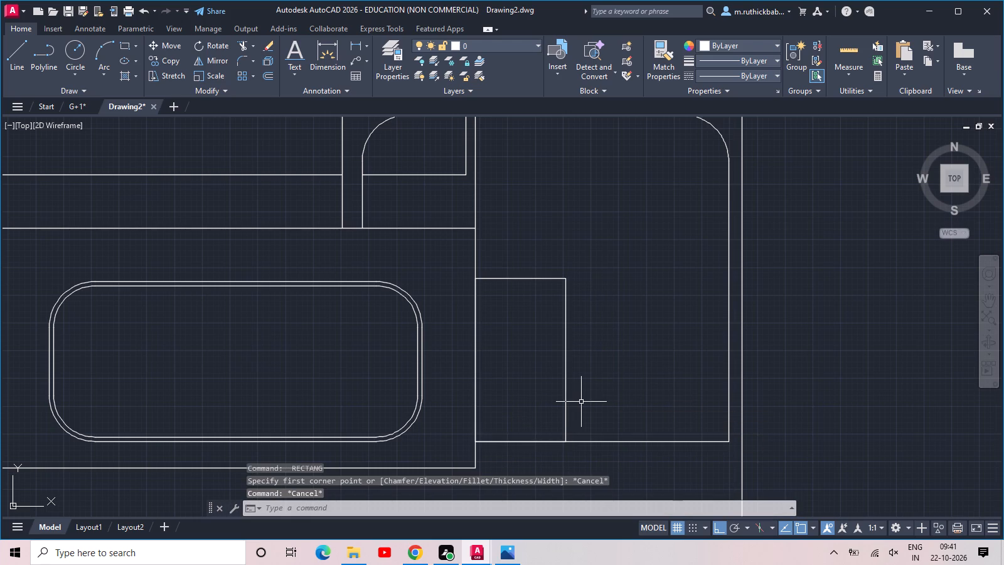
Offset the new rectangle 5" outward to form its frame.
{"action": "type", "text": "off"}
{"action": "key", "text": "space"}
{"action": "type", "text": "5"}
{"action": "key", "text": "space"}
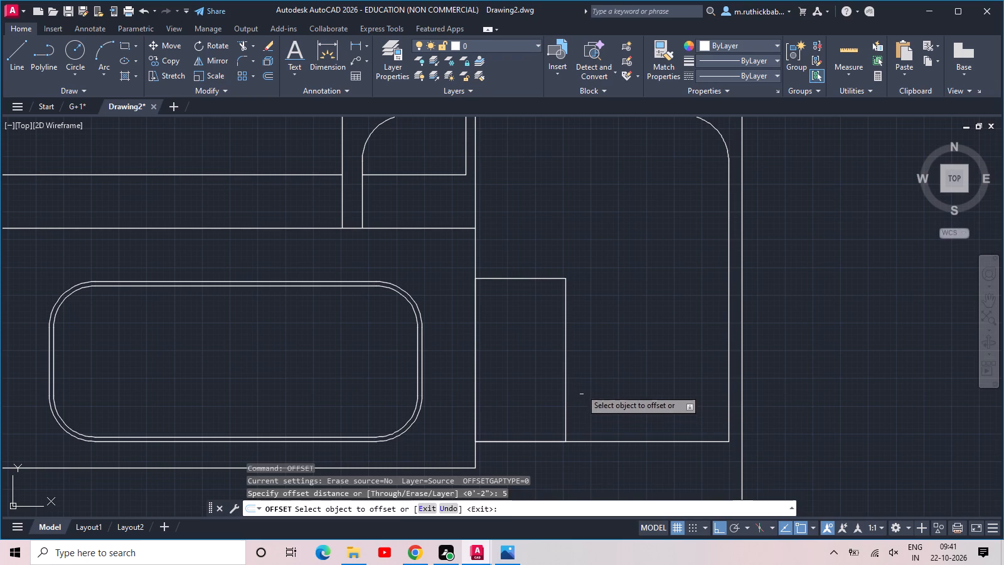
{"action": "left_click", "coordinate": [565, 363]}
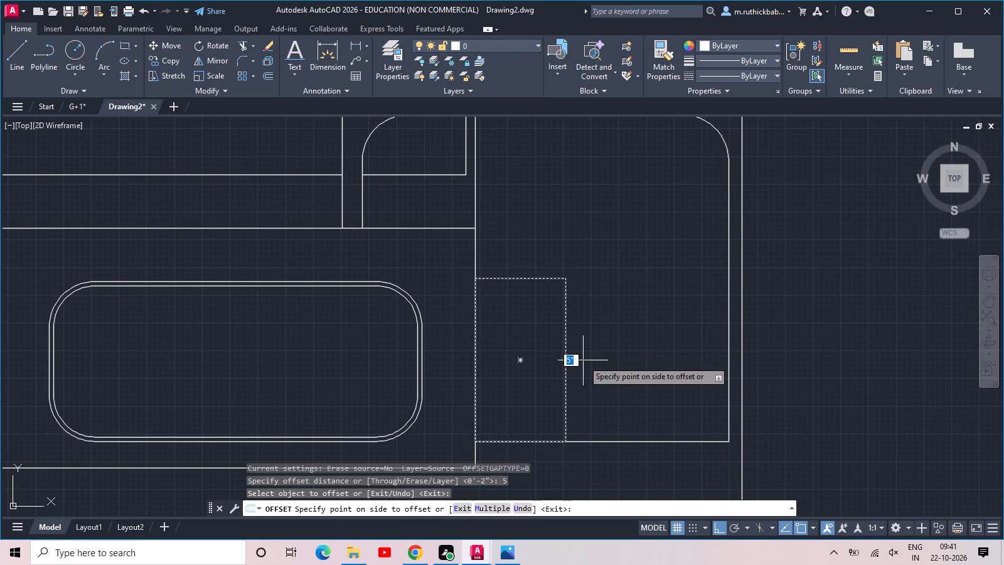
{"action": "left_click", "coordinate": [583, 360]}
{"action": "key", "text": "Escape"}
Trim the outer frame rectangle where it extends beyond the bay's left wall line and below its floor line.
{"action": "type", "text": "tr"}
{"action": "key", "text": "space"}
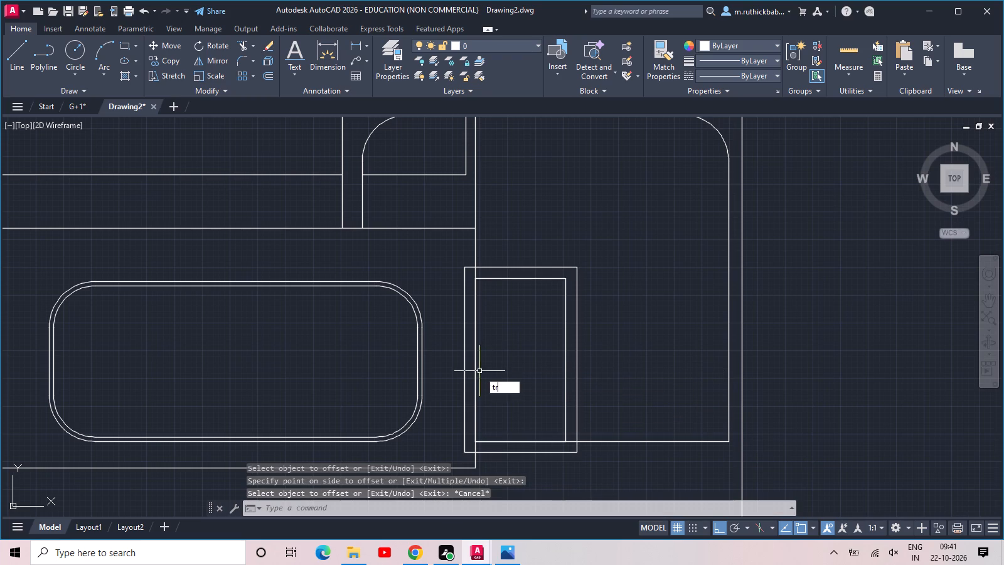
{"action": "key", "text": "space"}
{"action": "left_click", "coordinate": [464, 353]}
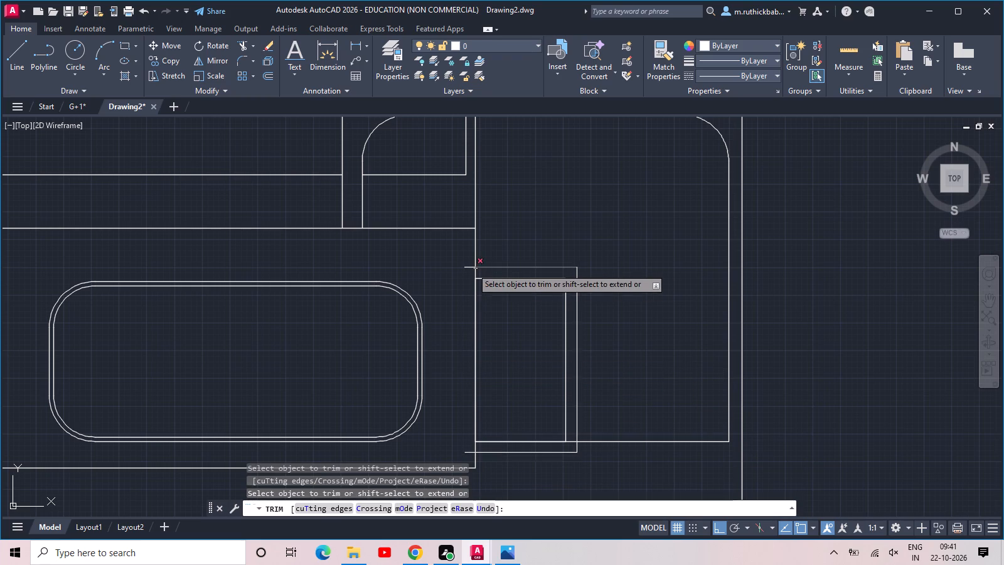
{"action": "left_click", "coordinate": [467, 266]}
{"action": "left_click", "coordinate": [505, 451]}
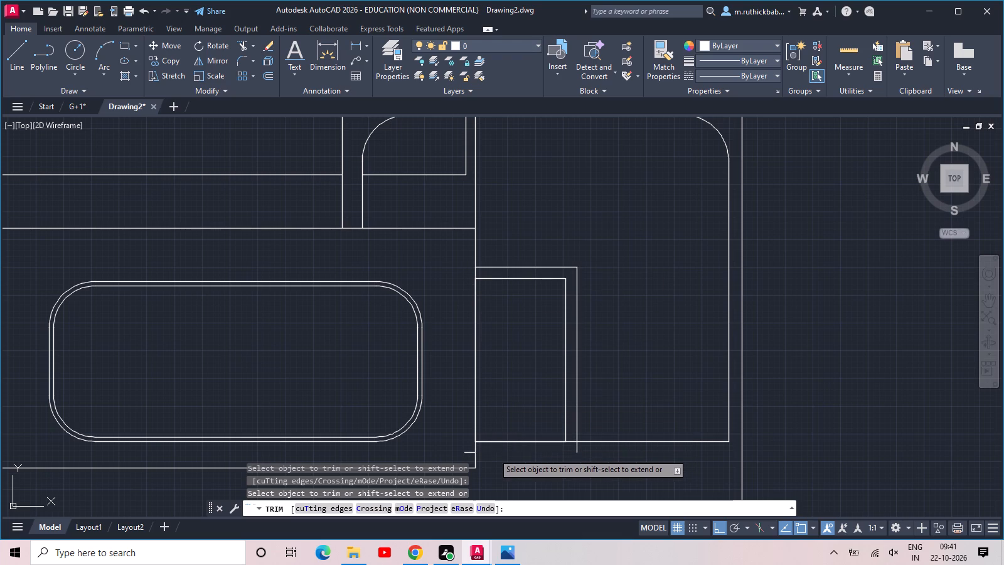
{"action": "left_click", "coordinate": [469, 452]}
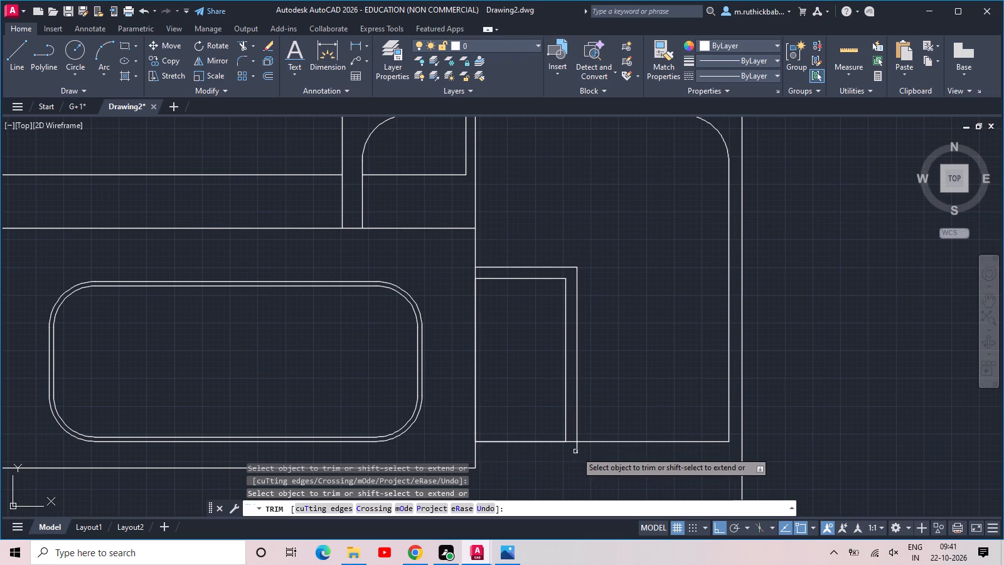
{"action": "left_click", "coordinate": [577, 449]}
{"action": "key", "text": "Escape"}
{"action": "middle_click", "coordinate": [594, 423]}
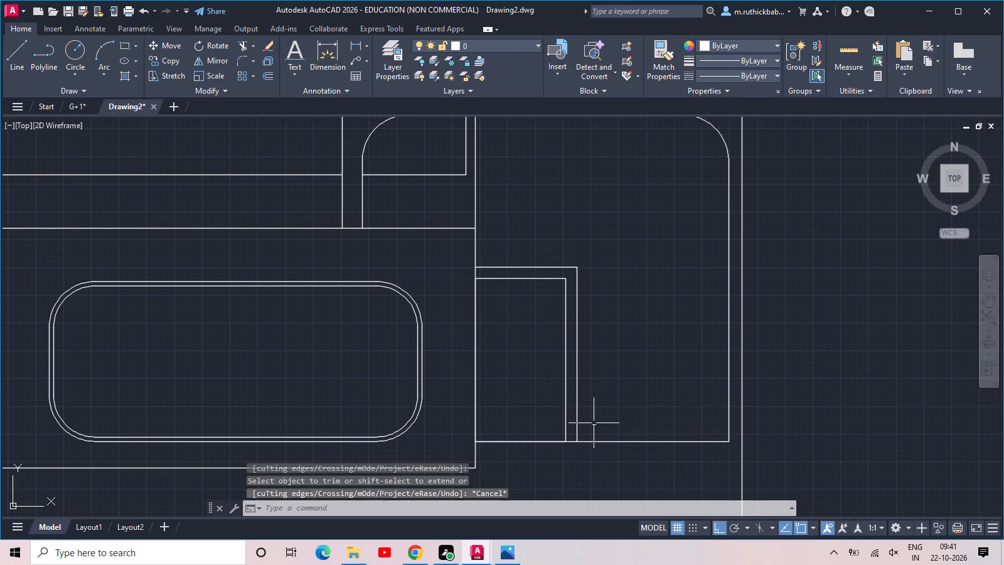
Draw a vertical centre line from the midpoint of the inner rectangle's top edge to the midpoint of its bottom edge.
{"action": "type", "text": "l"}
{"action": "key", "text": "space"}
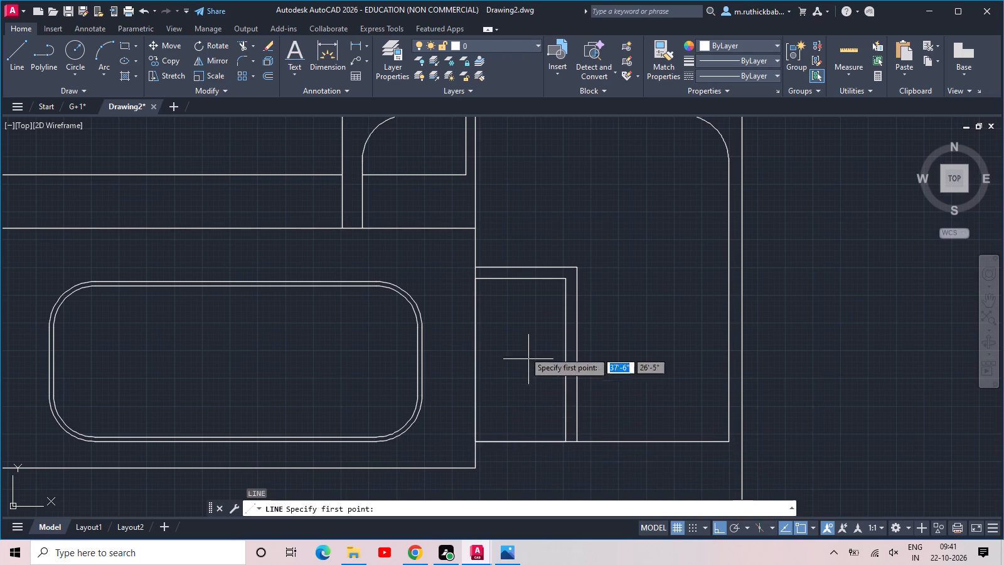
{"action": "left_click", "coordinate": [516, 279]}
{"action": "left_click", "coordinate": [519, 443]}
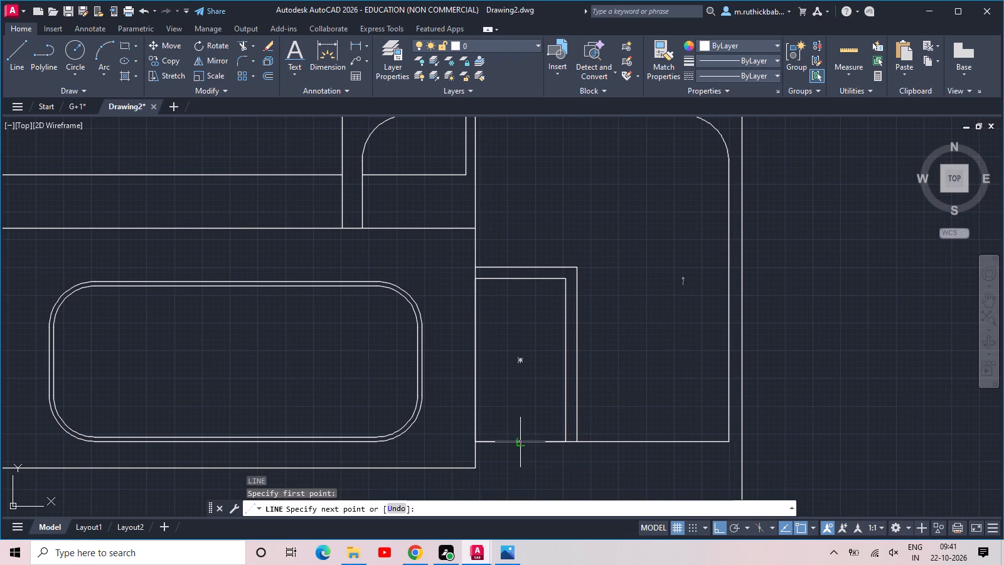
{"action": "key", "text": "space"}
Offset the vertical centre line 2" to each side.
{"action": "type", "text": "off"}
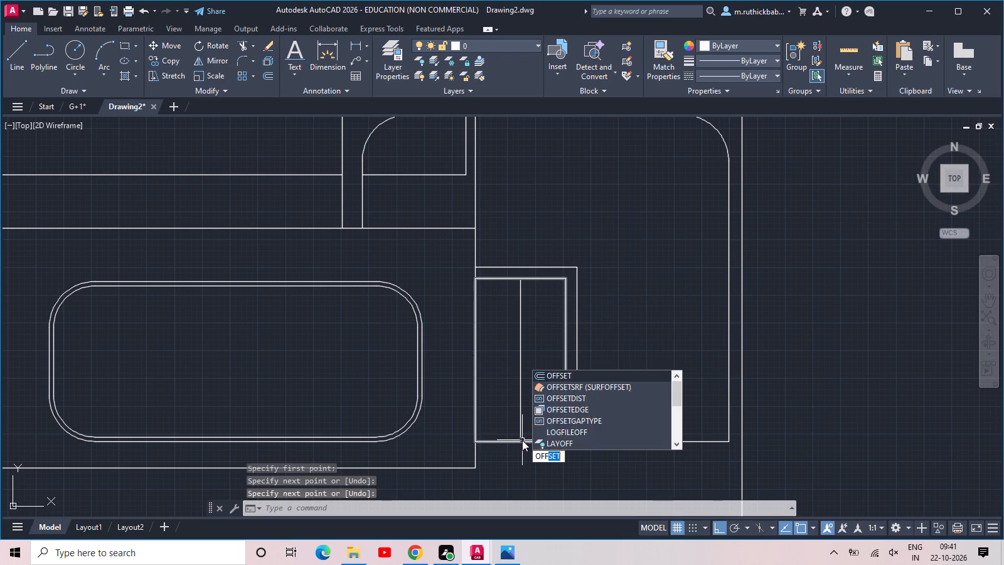
{"action": "key", "text": "space"}
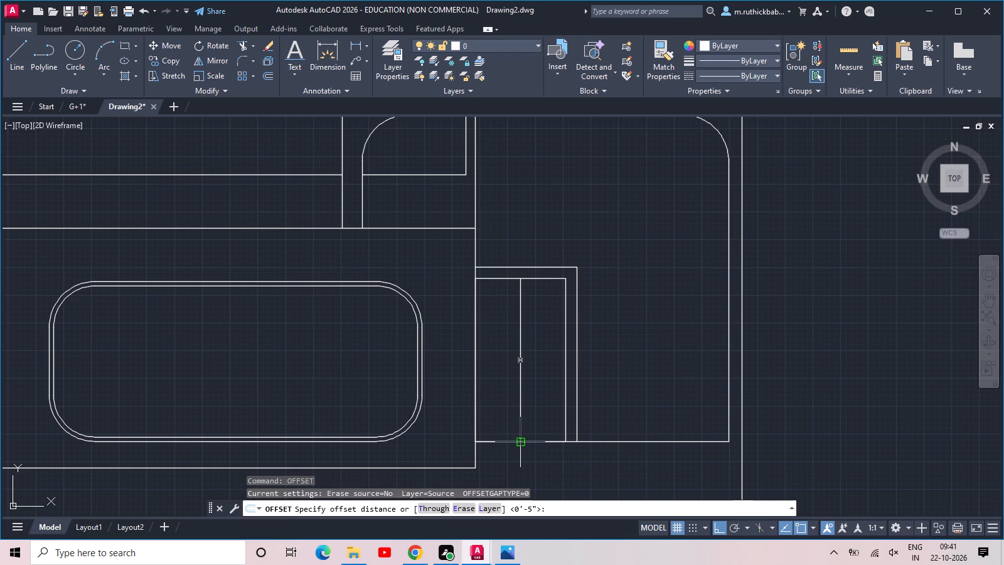
{"action": "type", "text": "2"}
{"action": "key", "text": "space"}
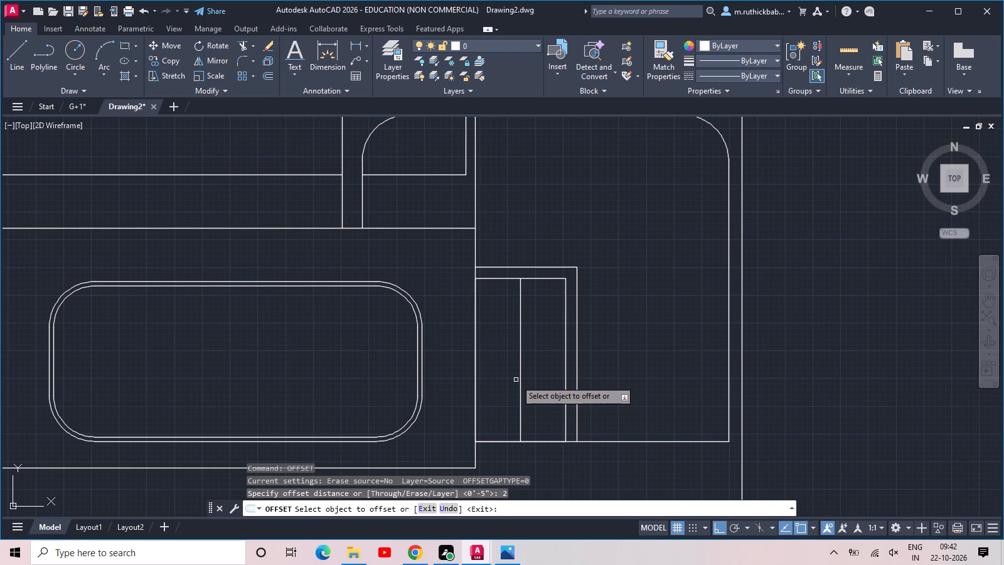
{"action": "left_click", "coordinate": [519, 375]}
{"action": "left_click", "coordinate": [535, 374]}
{"action": "left_click", "coordinate": [520, 377]}
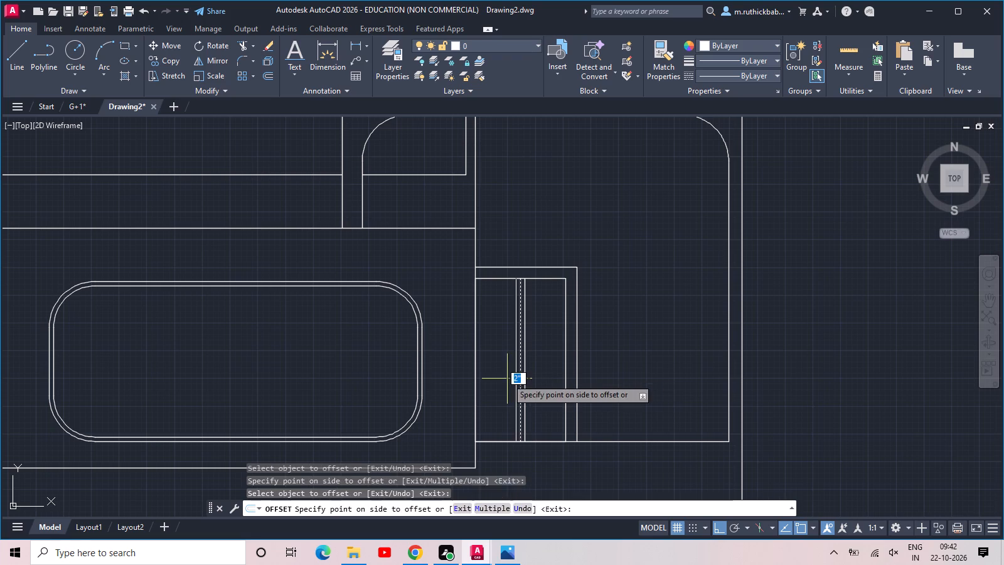
{"action": "left_click", "coordinate": [507, 379]}
{"action": "key", "text": "Escape"}
Delete the original vertical centre line between its two offset copies in the framed opening.
{"action": "left_click", "coordinate": [519, 374]}
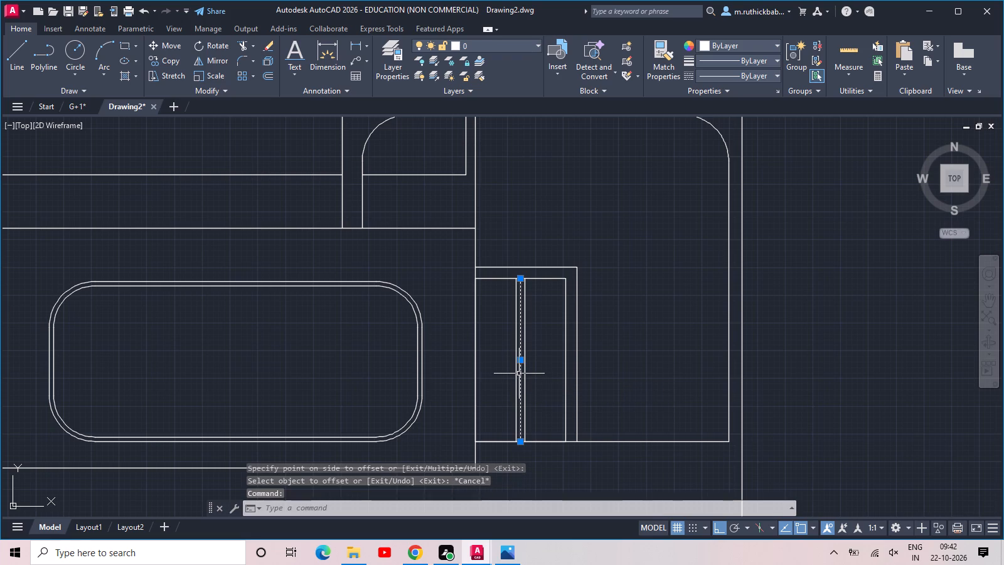
{"action": "key", "text": "Delete"}
Trim the inner rectangle's top edge between the two offset centre lines to open the middle divider.
{"action": "scroll", "coordinate": [537, 278], "scroll_direction": "up", "scroll_amount": 2}
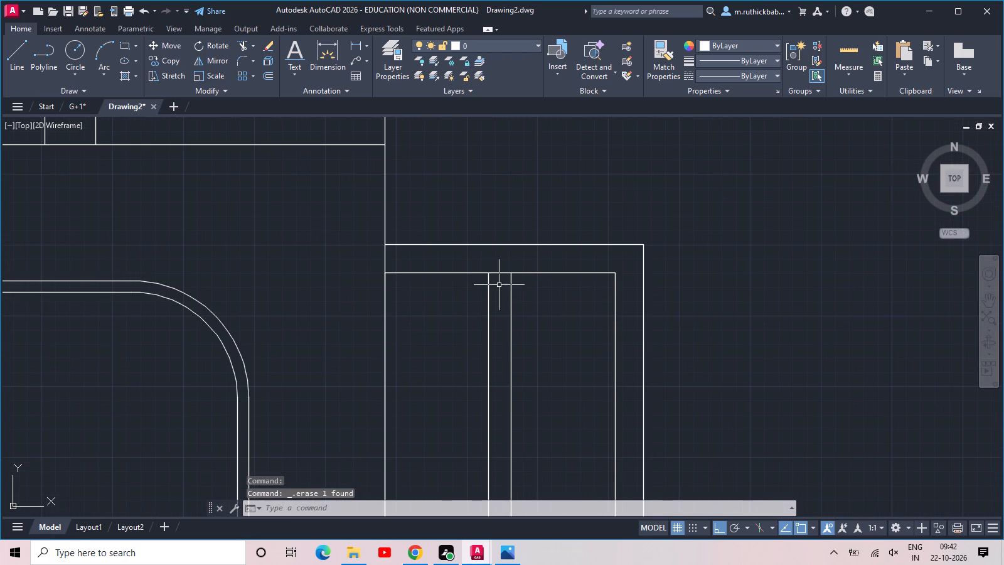
{"action": "scroll", "coordinate": [496, 282], "scroll_direction": "up", "scroll_amount": 1}
{"action": "scroll", "coordinate": [496, 282], "scroll_direction": "down", "scroll_amount": 1}
{"action": "type", "text": "tr"}
{"action": "key", "text": "space"}
{"action": "key", "text": "space"}
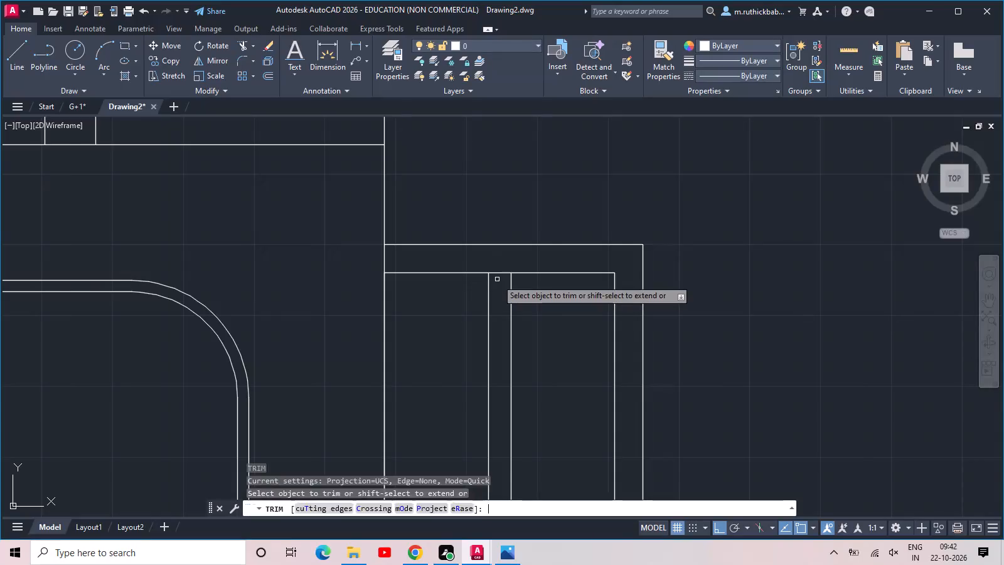
{"action": "left_click", "coordinate": [497, 279]}
{"action": "left_click", "coordinate": [499, 269]}
{"action": "scroll", "coordinate": [499, 269], "scroll_direction": "down", "scroll_amount": 3}
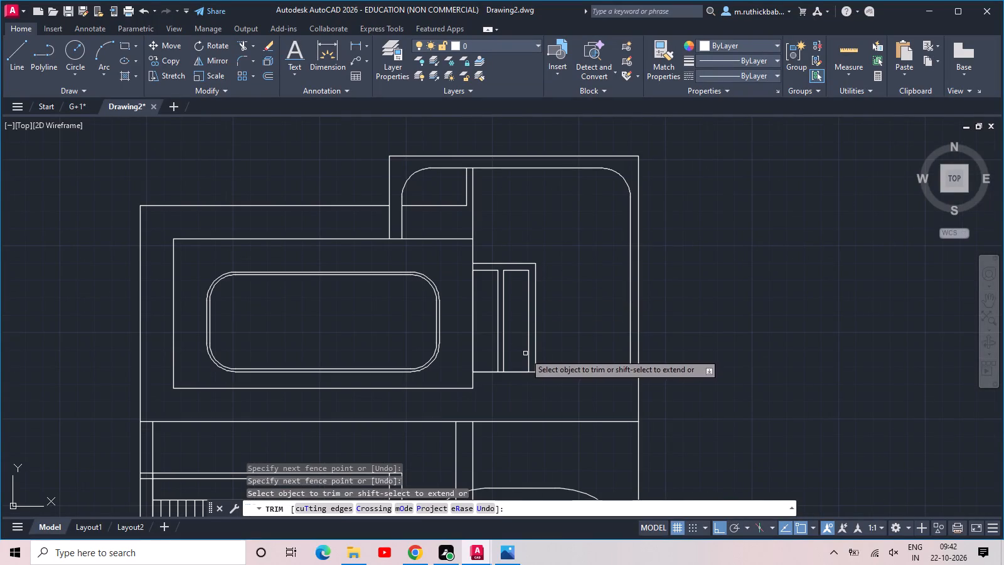
{"action": "key", "text": "Escape"}
{"action": "key", "text": "Escape"}
With Ortho off, draw two short parallel diagonal glass lines, one longer and one shorter, in the upper part of the right pane.
{"action": "type", "text": "l"}
{"action": "key", "text": "space"}
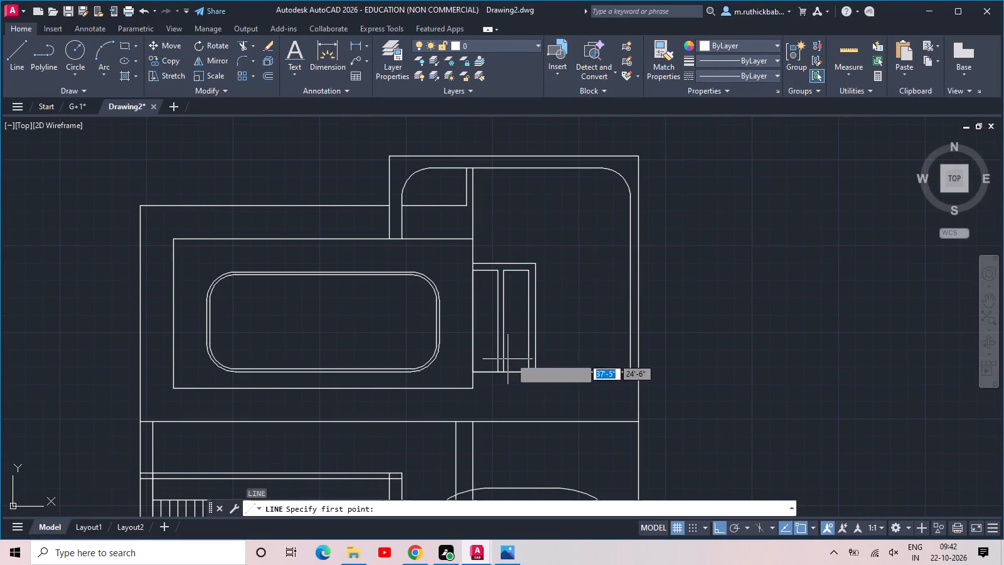
{"action": "left_click", "coordinate": [718, 524]}
{"action": "scroll", "coordinate": [545, 339], "scroll_direction": "up", "scroll_amount": 3}
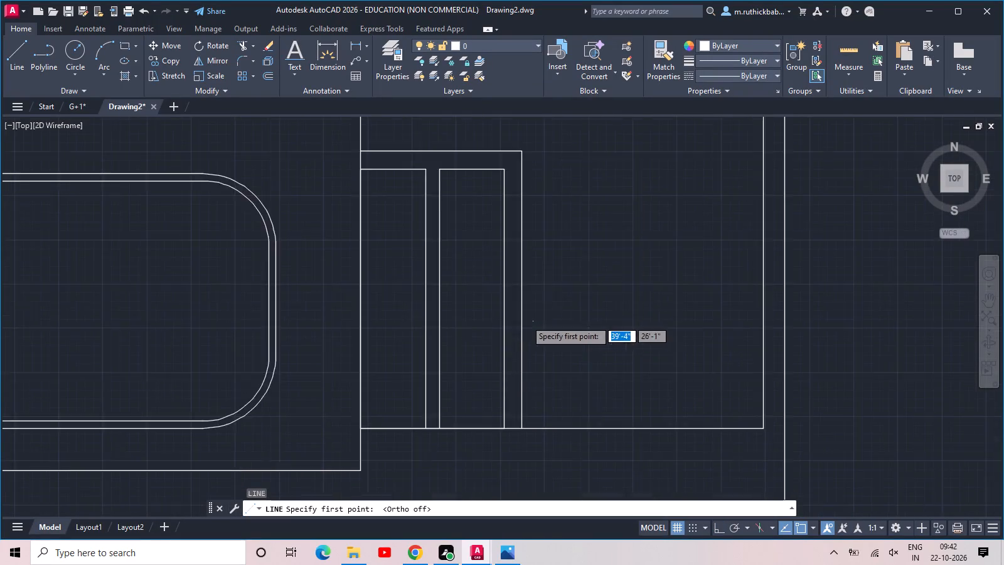
{"action": "middle_click_drag", "start_coordinate": [448, 232], "coordinate": [510, 321]}
{"action": "left_click", "coordinate": [481, 300]}
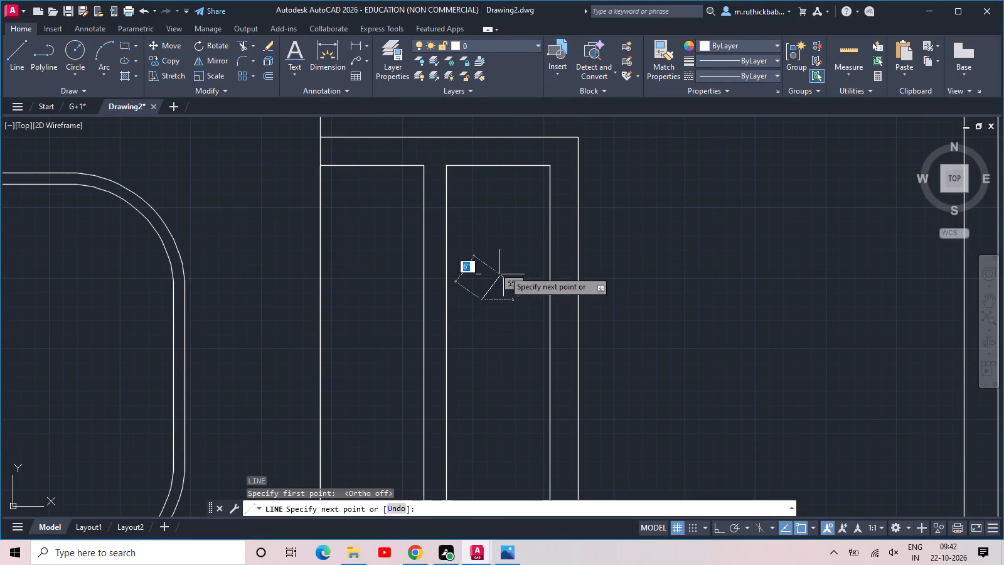
{"action": "left_click", "coordinate": [516, 262]}
{"action": "key", "text": "space"}
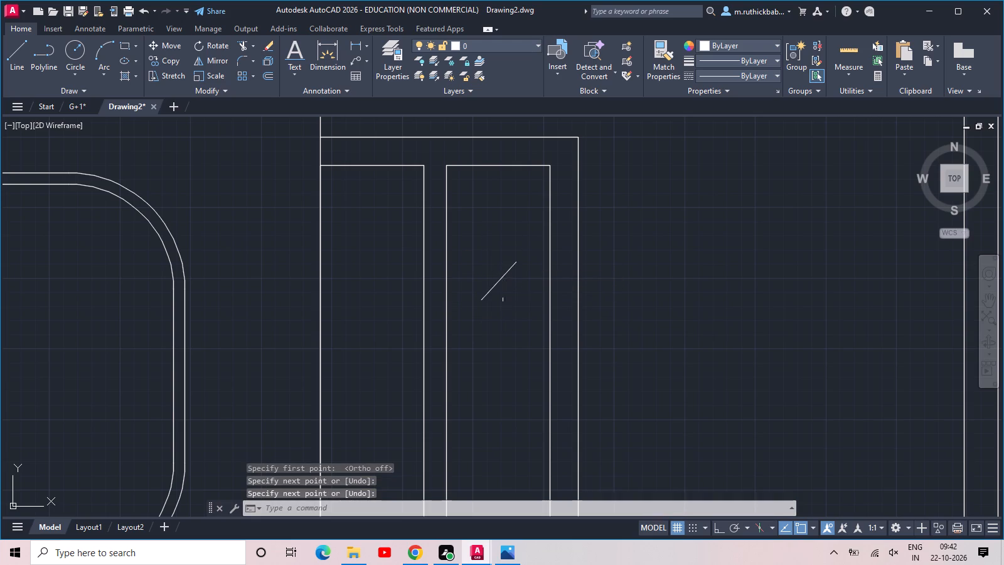
{"action": "key", "text": "space"}
{"action": "left_click", "coordinate": [501, 299]}
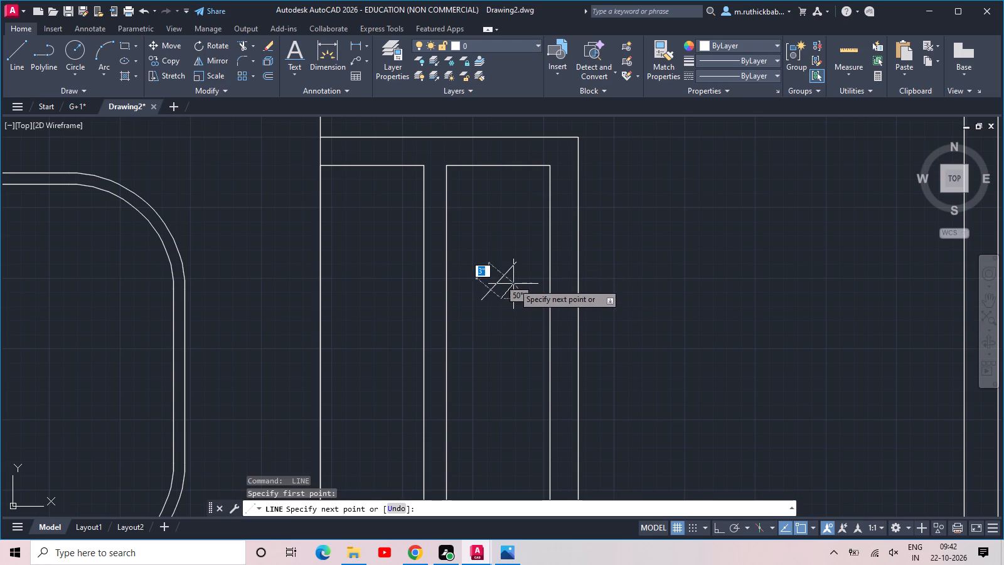
{"action": "left_click", "coordinate": [515, 283]}
{"action": "key", "text": "space"}
Draw a second pair of short parallel diagonal glass lines in the lower part of the right pane.
{"action": "middle_click_drag", "start_coordinate": [510, 313], "coordinate": [551, 189]}
{"action": "key", "text": "space"}
{"action": "left_click_drag", "start_coordinate": [510, 343], "coordinate": [517, 342]}
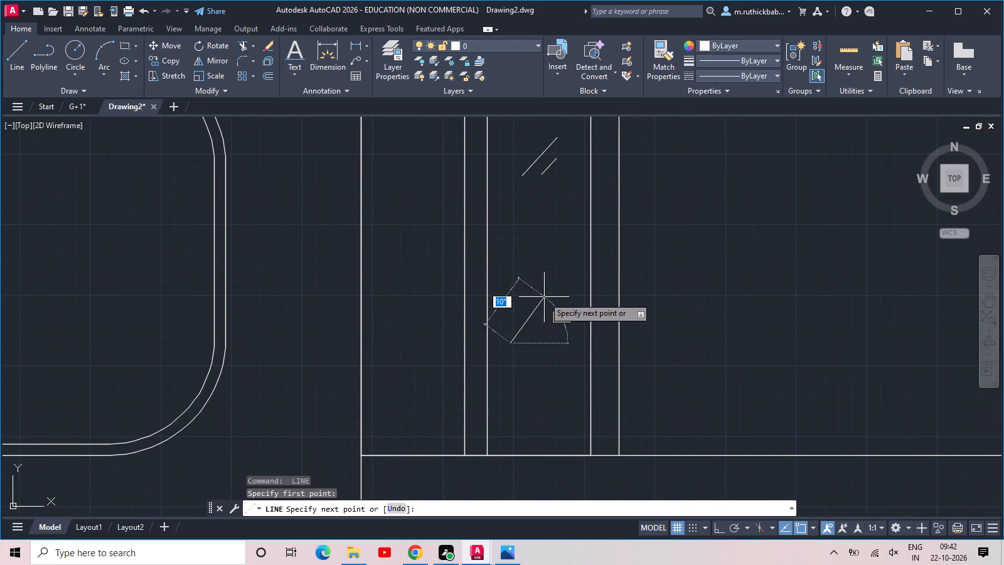
{"action": "left_click", "coordinate": [545, 307]}
{"action": "key", "text": "space"}
{"action": "left_click", "coordinate": [533, 342]}
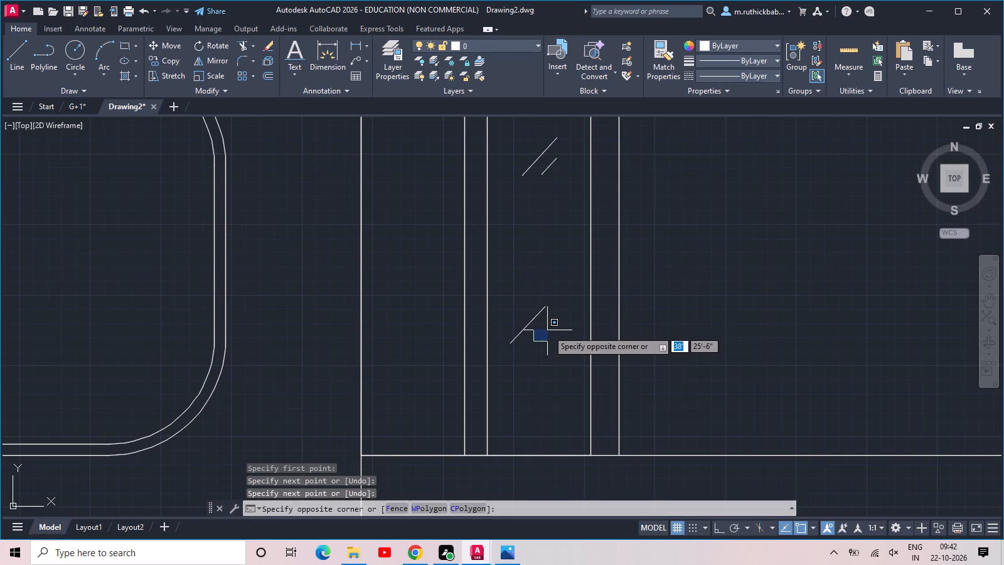
{"action": "key", "text": "space"}
{"action": "left_click", "coordinate": [538, 339]}
{"action": "key", "text": "space"}
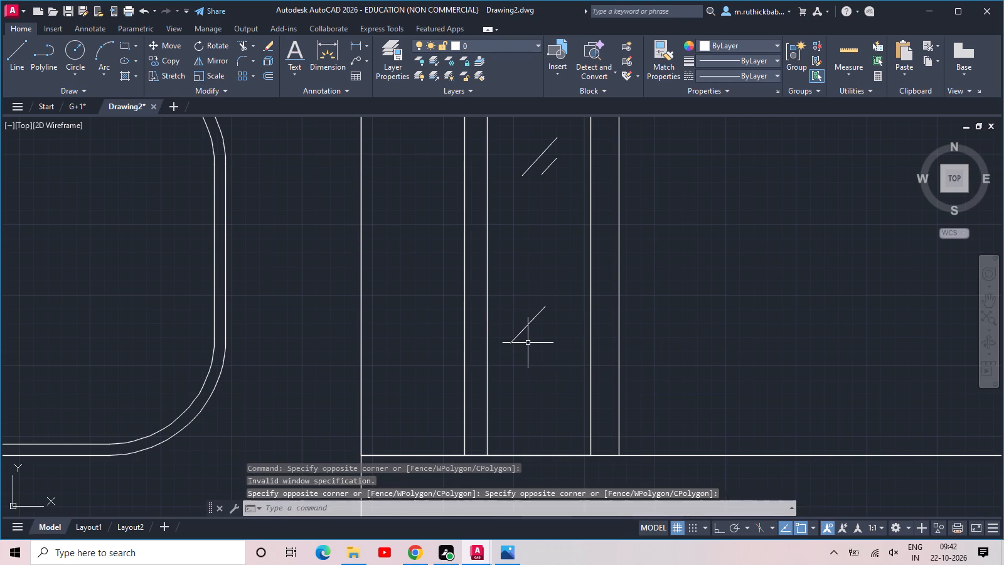
{"action": "left_click", "coordinate": [524, 343]}
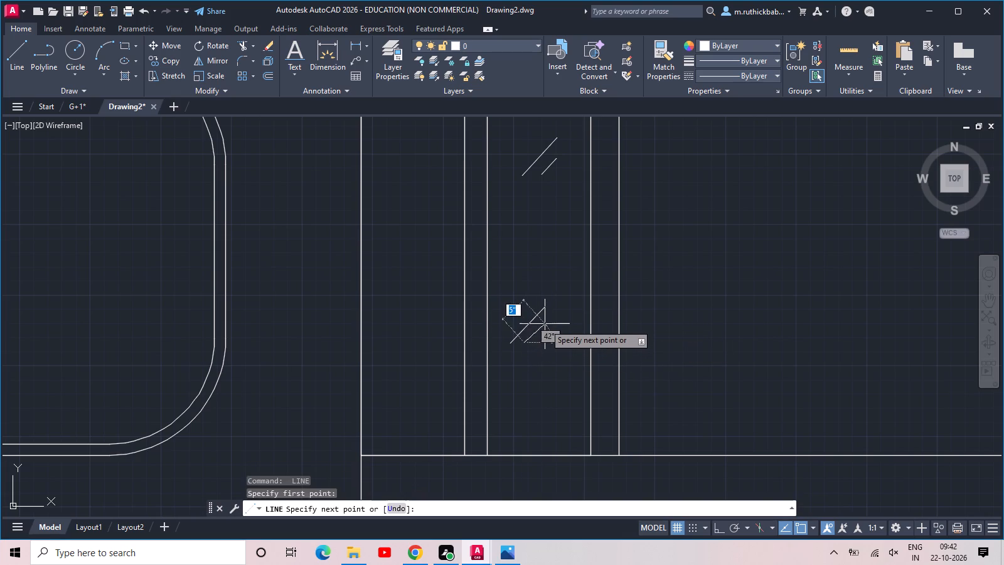
{"action": "left_click", "coordinate": [543, 322]}
{"action": "key", "text": "space"}
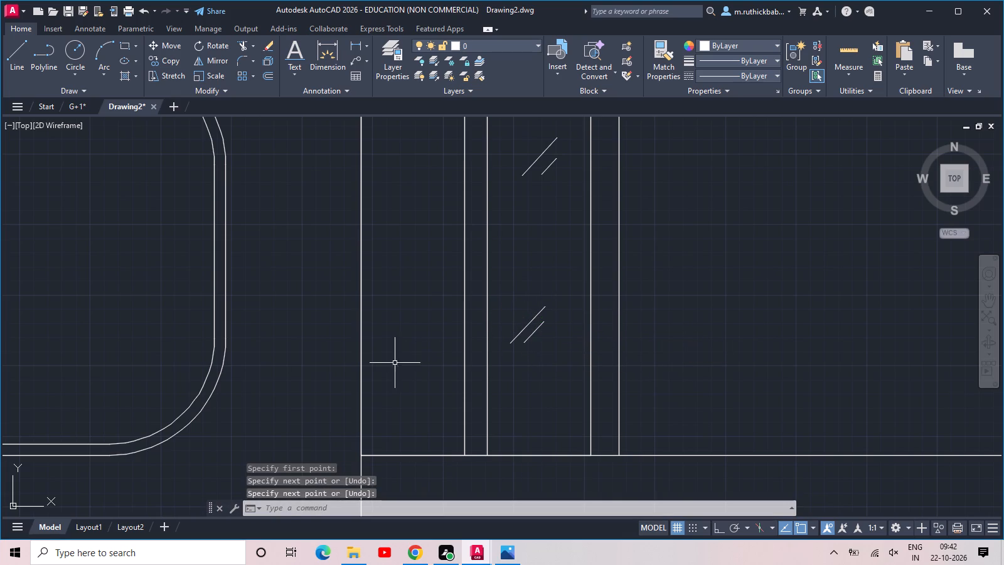
Draw a pair of short parallel diagonal glass lines in the lower part of the left pane.
{"action": "left_click", "coordinate": [395, 363]}
{"action": "key", "text": "space"}
{"action": "left_click", "coordinate": [402, 353]}
{"action": "key", "text": "space"}
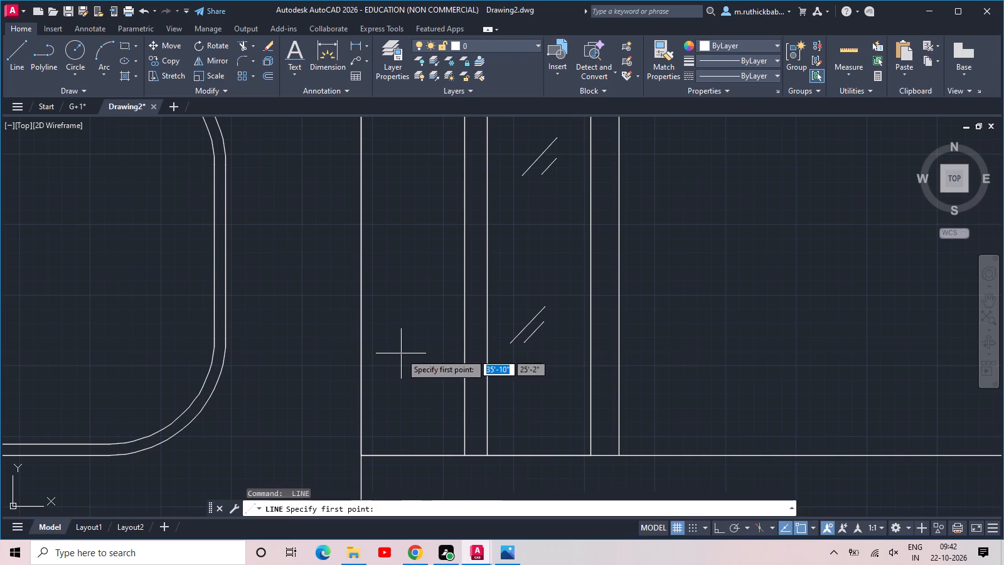
{"action": "left_click", "coordinate": [401, 353]}
{"action": "left_click", "coordinate": [434, 324]}
{"action": "key", "text": "space"}
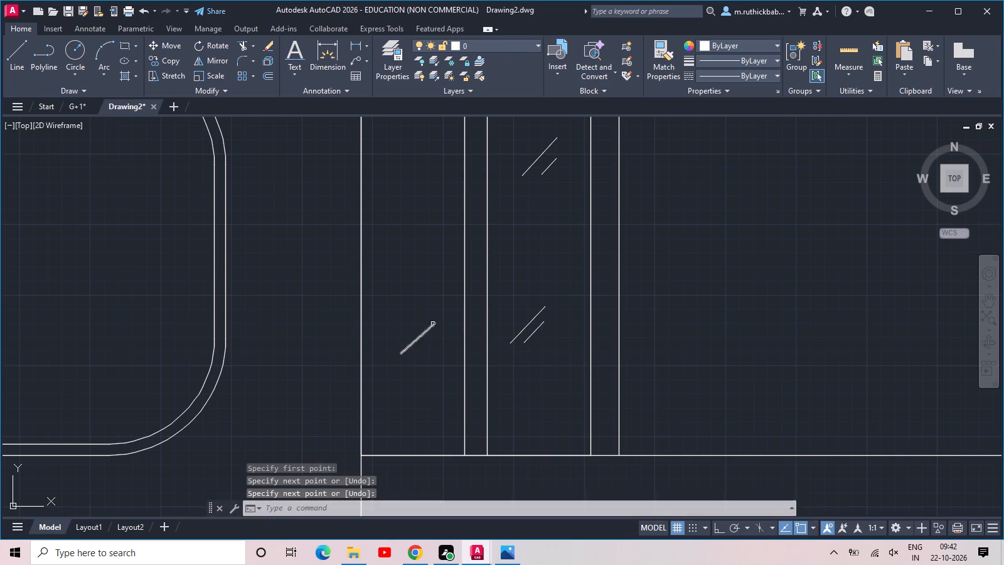
{"action": "key", "text": "space"}
{"action": "left_click", "coordinate": [417, 351]}
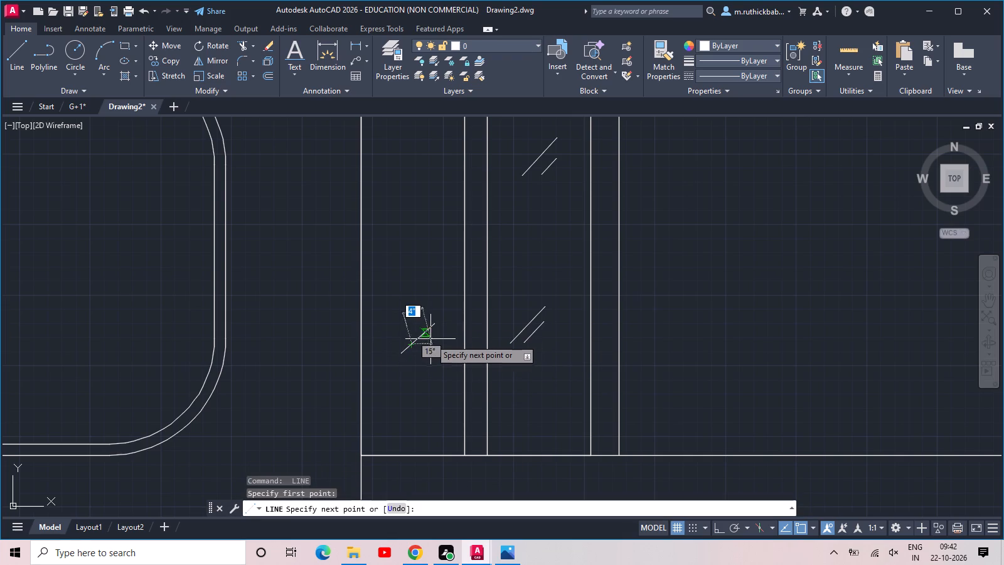
{"action": "key", "text": "space"}
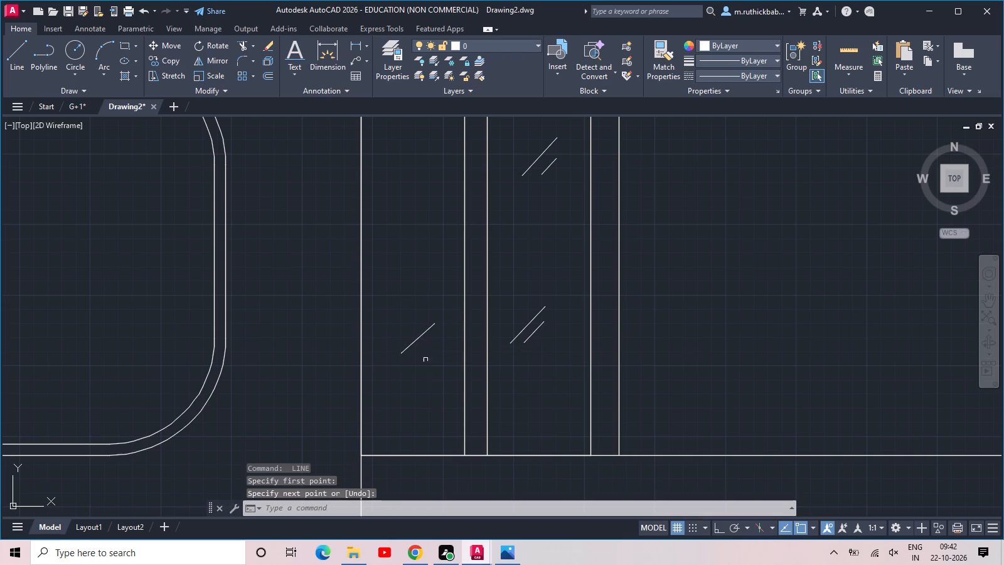
{"action": "key", "text": "space"}
{"action": "left_click", "coordinate": [419, 355]}
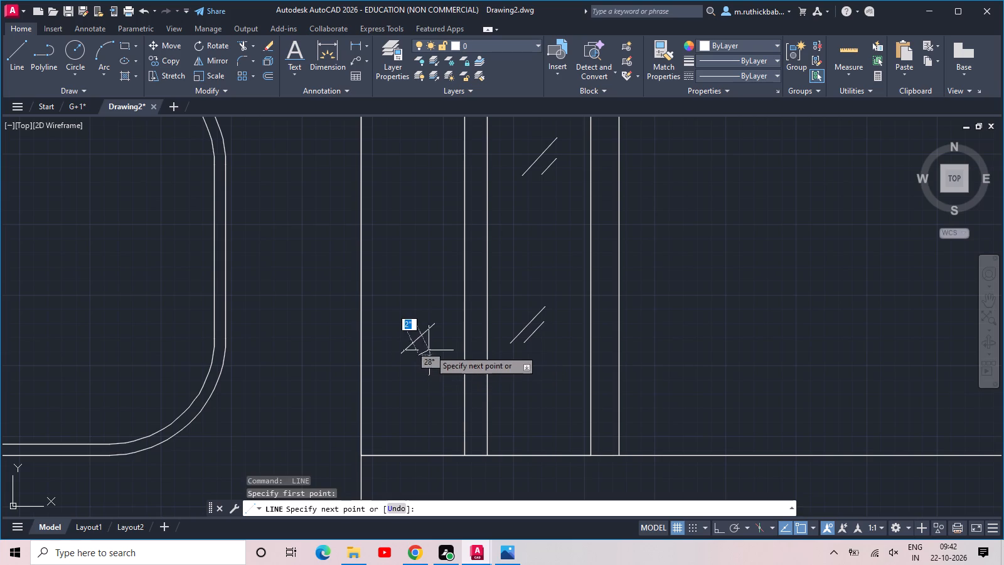
{"action": "left_click", "coordinate": [434, 343]}
{"action": "key", "text": "space"}
Draw a pair of short parallel diagonal glass lines in the upper part of the left pane.
{"action": "middle_click_drag", "start_coordinate": [429, 272], "coordinate": [506, 397]}
{"action": "key", "text": "space"}
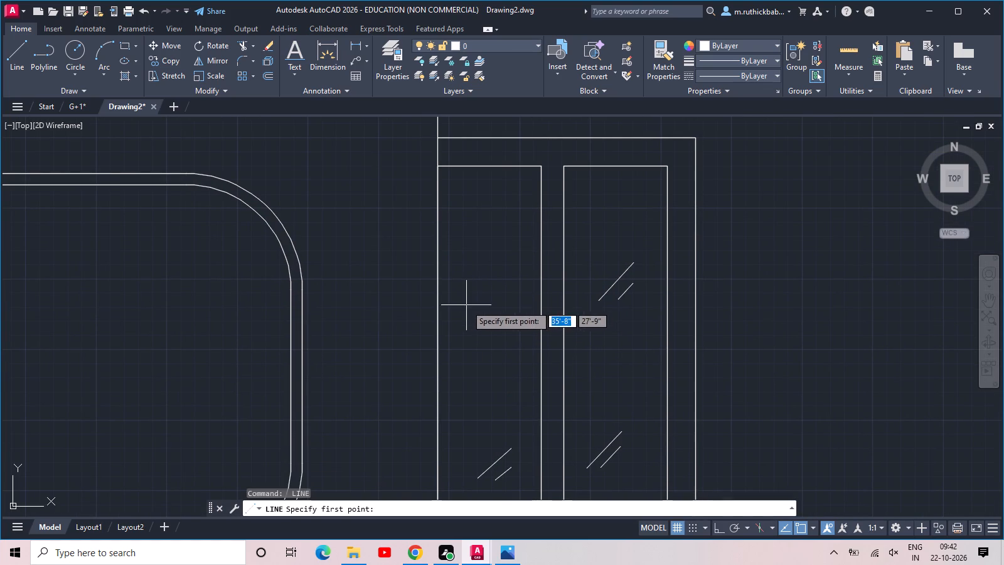
{"action": "left_click", "coordinate": [466, 306]}
{"action": "left_click", "coordinate": [505, 269]}
{"action": "key", "text": "space"}
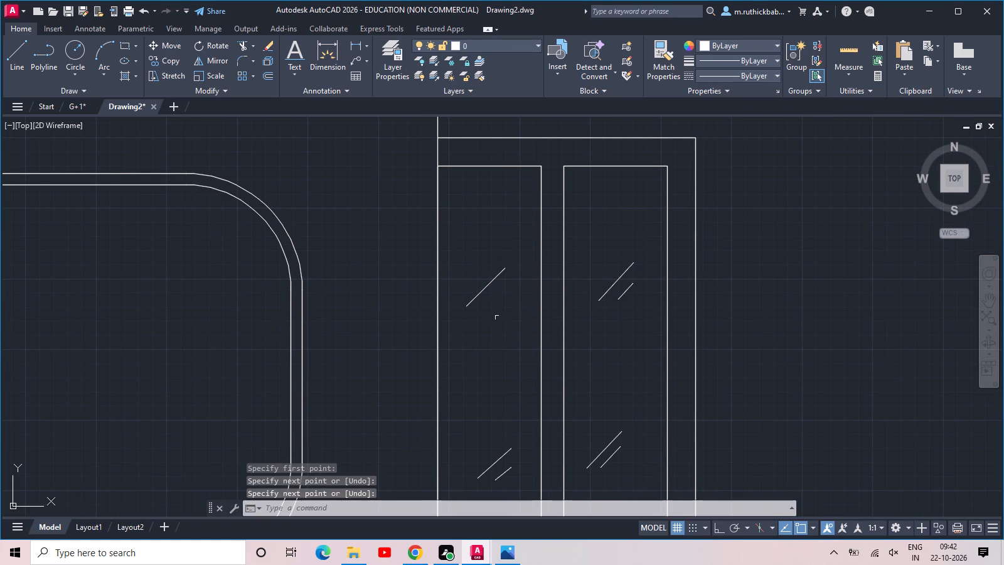
{"action": "key", "text": "space"}
{"action": "left_click", "coordinate": [489, 306]}
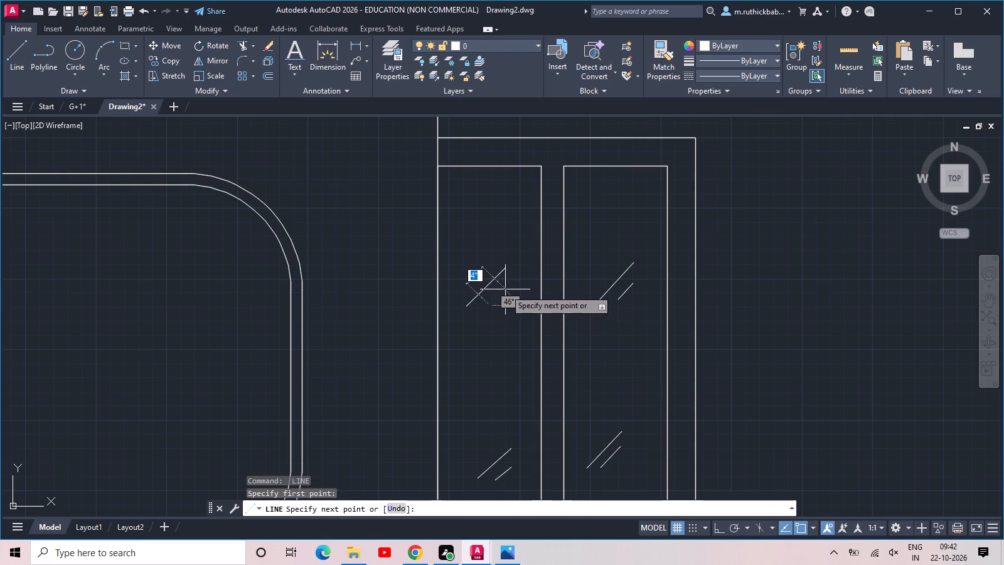
{"action": "left_click", "coordinate": [506, 288]}
{"action": "key", "text": "space"}
Copy the bay's floor line upward as a fitted array of 8 items, ending where the right inner edge meets the rounded corner.
{"action": "scroll", "coordinate": [559, 276], "scroll_direction": "down", "scroll_amount": 2}
{"action": "middle_click_drag", "start_coordinate": [623, 283], "coordinate": [525, 352]}
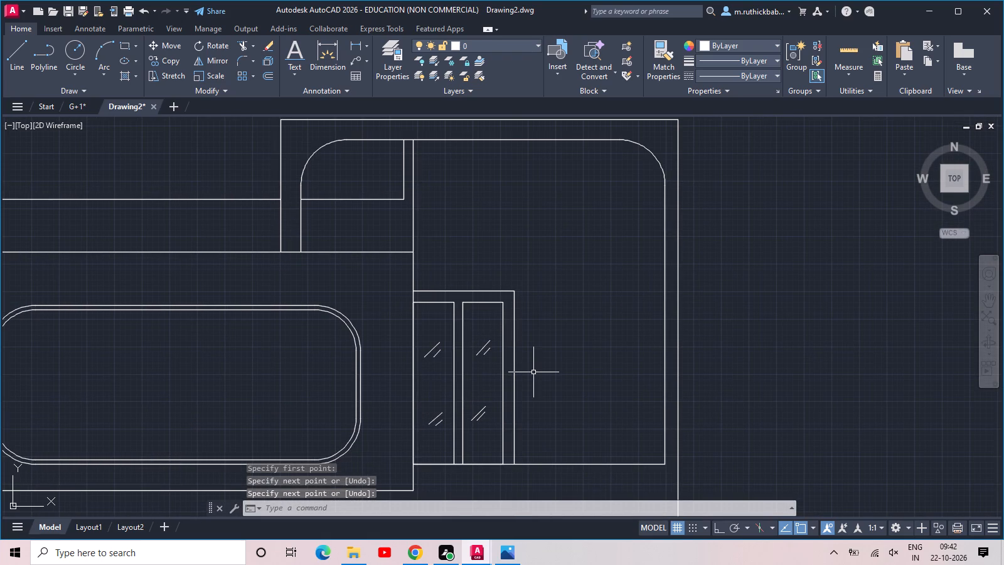
{"action": "middle_click_drag", "start_coordinate": [539, 421], "coordinate": [586, 404]}
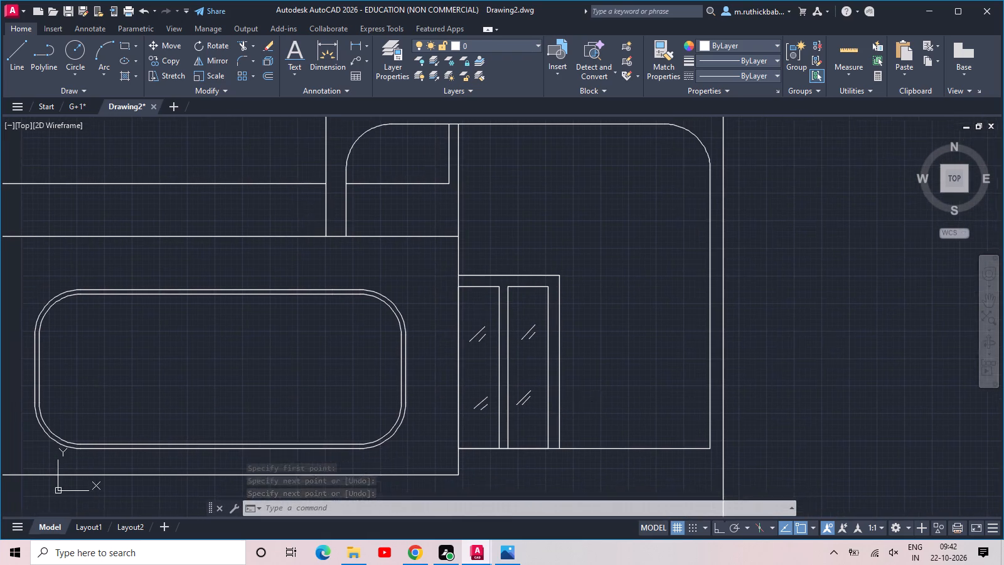
{"action": "middle_click_drag", "start_coordinate": [586, 404], "coordinate": [590, 402]}
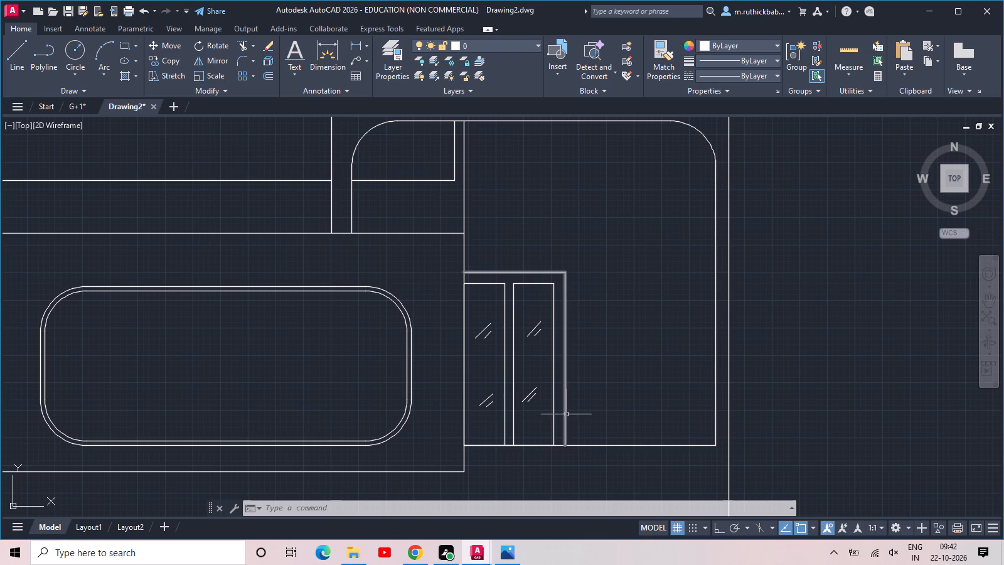
{"action": "left_click", "coordinate": [630, 441]}
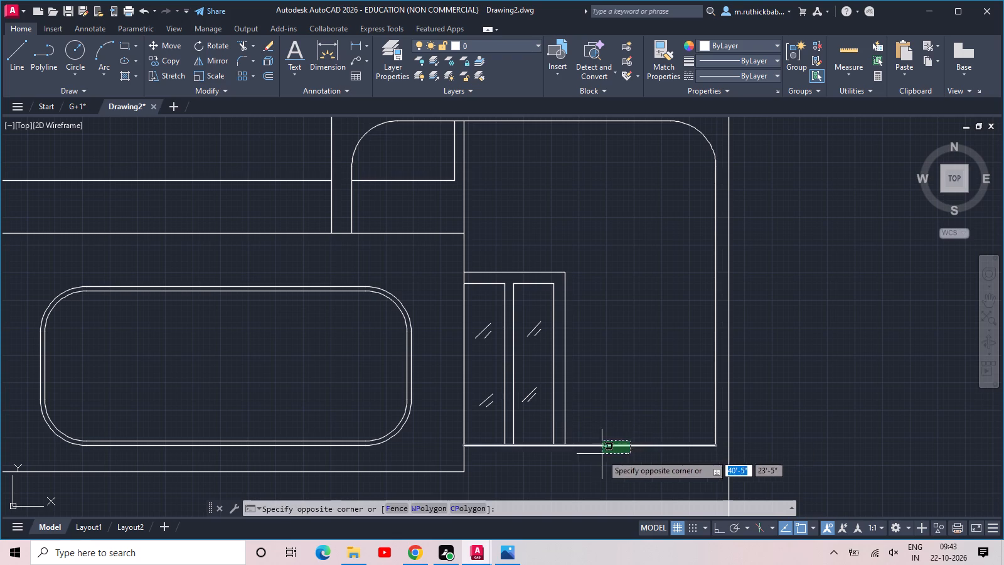
{"action": "left_click", "coordinate": [602, 455]}
{"action": "type", "text": "co"}
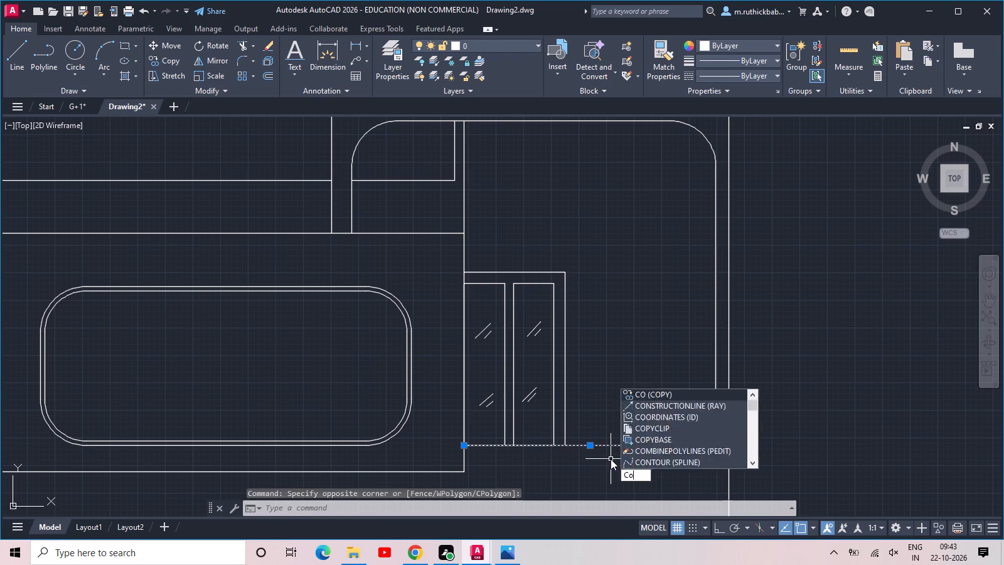
{"action": "key", "text": "space"}
{"action": "left_click", "coordinate": [715, 446]}
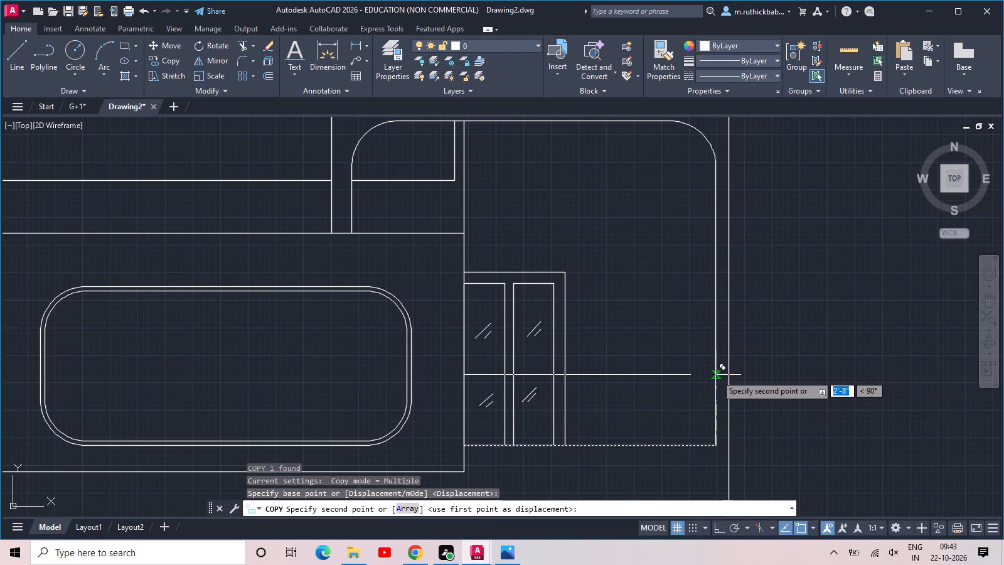
{"action": "type", "text": "arr"}
{"action": "key", "text": "space"}
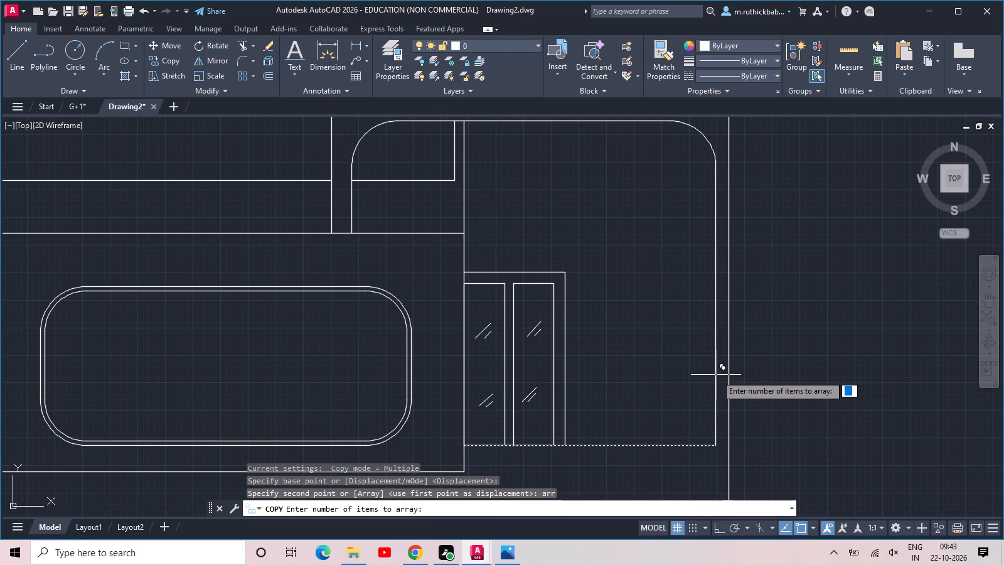
{"action": "type", "text": "8"}
{"action": "key", "text": "space"}
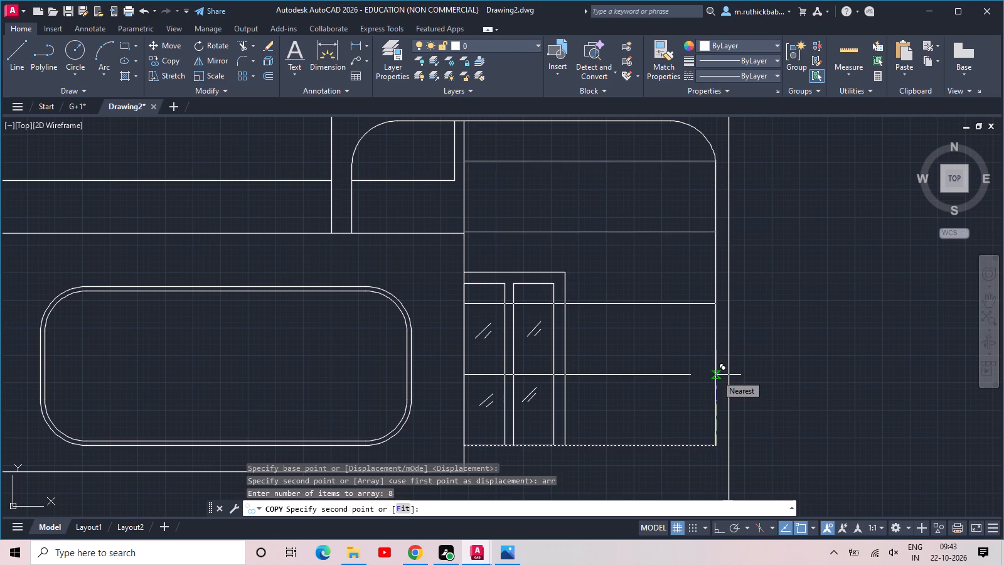
{"action": "type", "text": "f"}
{"action": "key", "text": "space"}
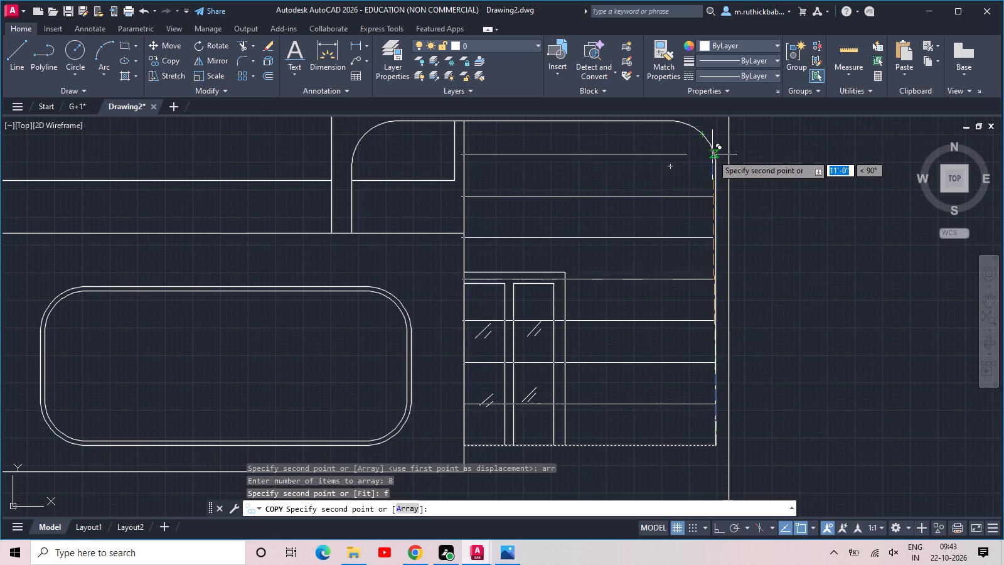
{"action": "scroll", "coordinate": [713, 161], "scroll_direction": "up", "scroll_amount": 1}
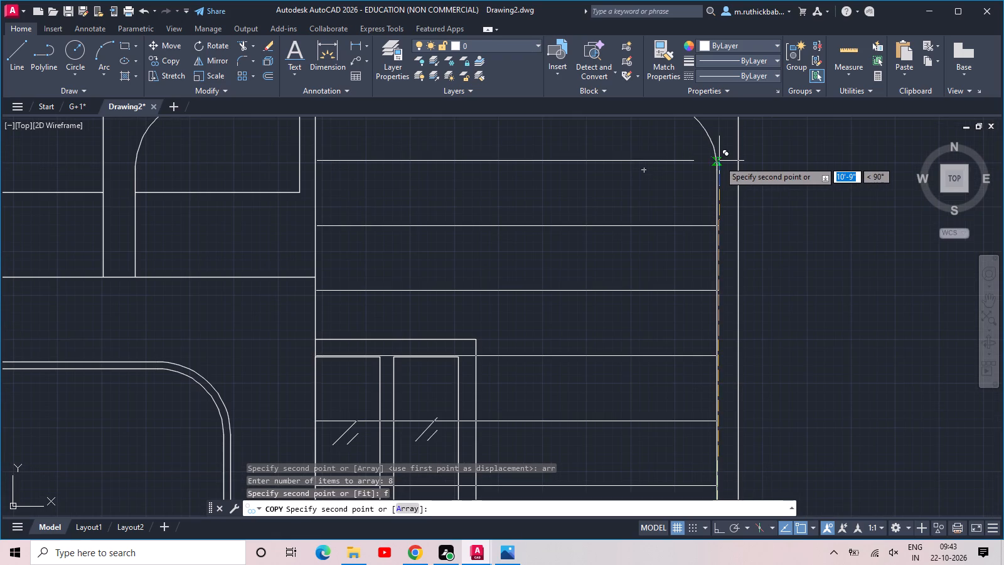
{"action": "left_click", "coordinate": [718, 163]}
{"action": "key", "text": "Escape"}
Trim the horizontal bay lines where they cross the right pane of the glazed frame.
{"action": "middle_click_drag", "start_coordinate": [702, 168], "coordinate": [732, 77]}
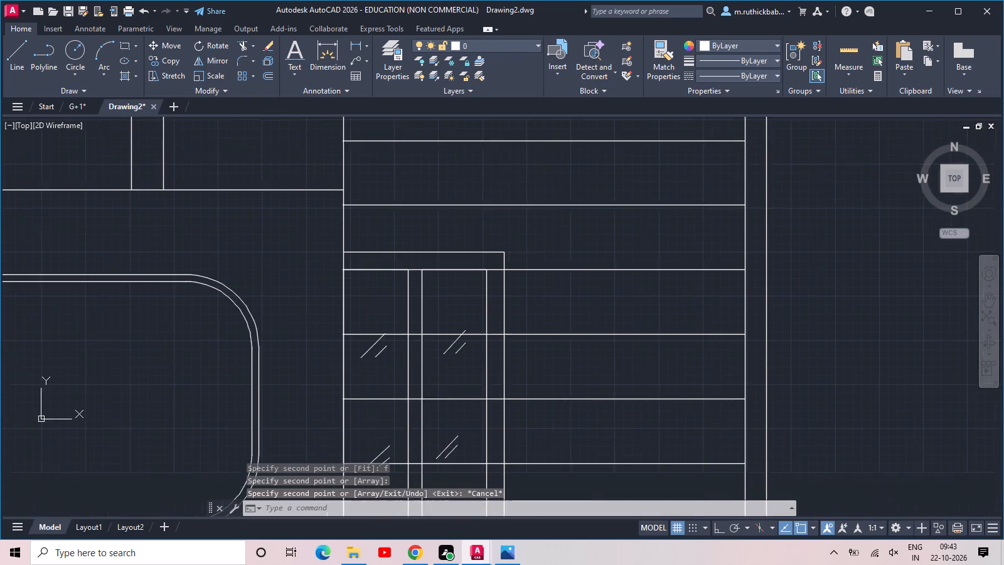
{"action": "middle_click_drag", "start_coordinate": [732, 77], "coordinate": [747, 54]}
{"action": "scroll", "coordinate": [739, 78], "scroll_direction": "down", "scroll_amount": 1}
{"action": "scroll", "coordinate": [673, 180], "scroll_direction": "down", "scroll_amount": 2}
{"action": "scroll", "coordinate": [644, 227], "scroll_direction": "up", "scroll_amount": 1}
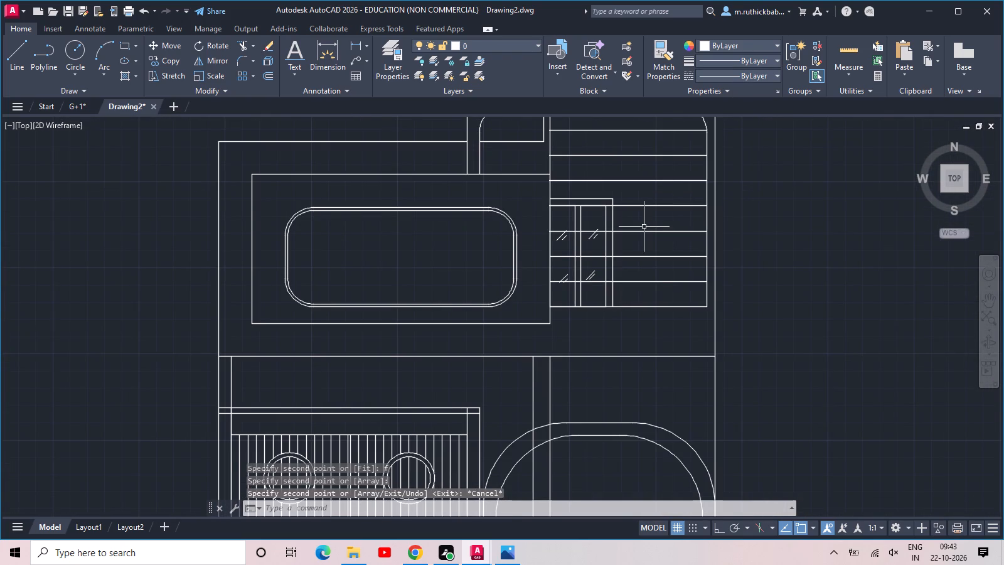
{"action": "type", "text": "tr"}
{"action": "key", "text": "space"}
{"action": "key", "text": "space"}
{"action": "left_click_drag", "start_coordinate": [572, 326], "coordinate": [577, 308]}
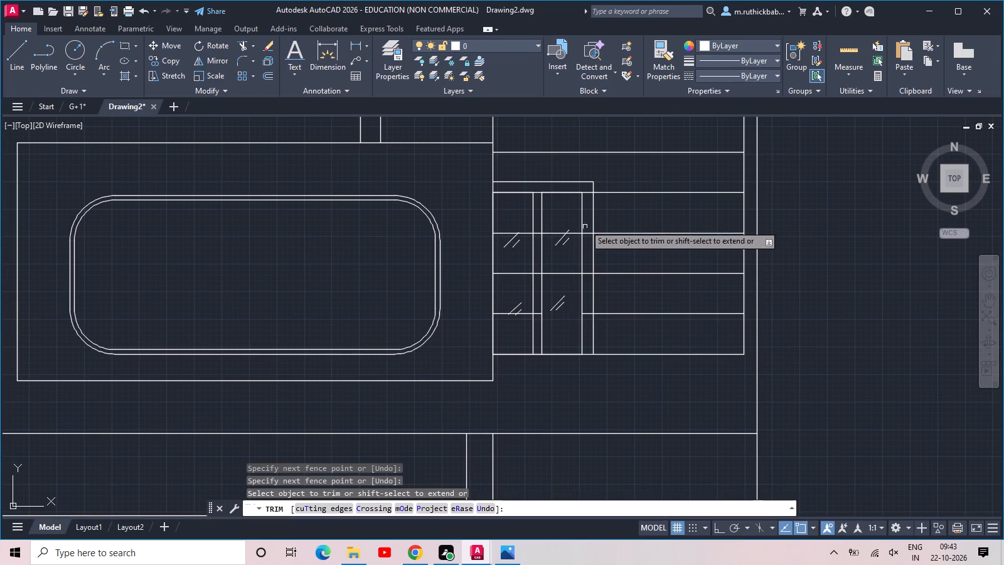
{"action": "left_click", "coordinate": [572, 215]}
{"action": "left_click", "coordinate": [576, 317]}
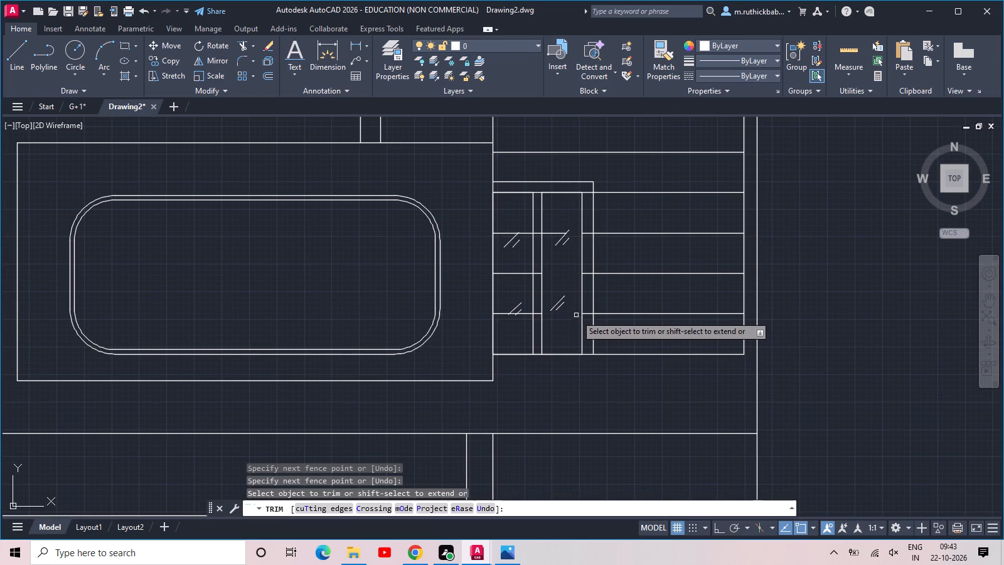
{"action": "left_click", "coordinate": [521, 324]}
{"action": "key", "text": "Escape"}
{"action": "key", "text": "Escape"}
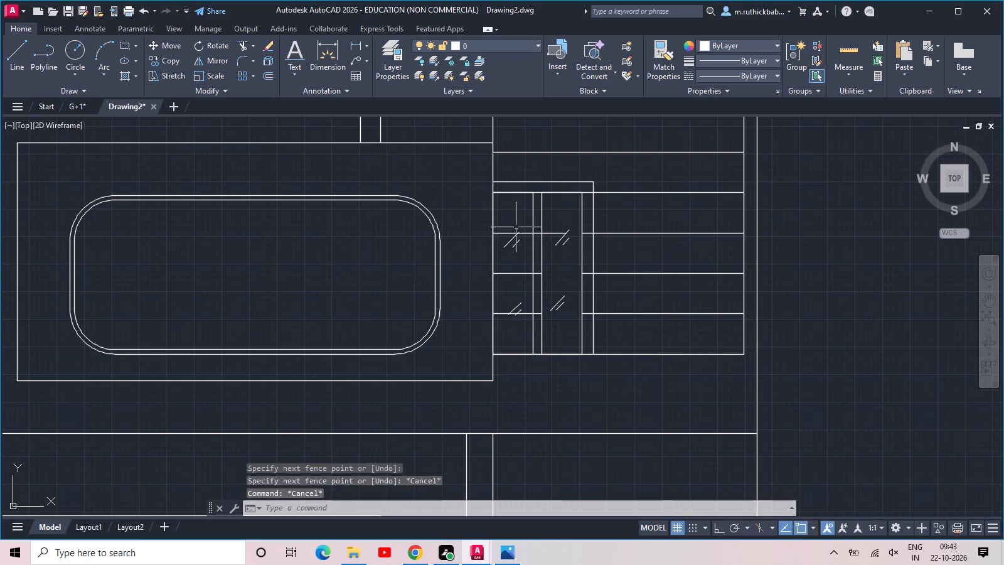
Erase the three leftover horizontal line pieces crossing the left pane of the glazed frame.
{"action": "left_click_drag", "start_coordinate": [467, 210], "coordinate": [476, 213]}
{"action": "left_click", "coordinate": [490, 260]}
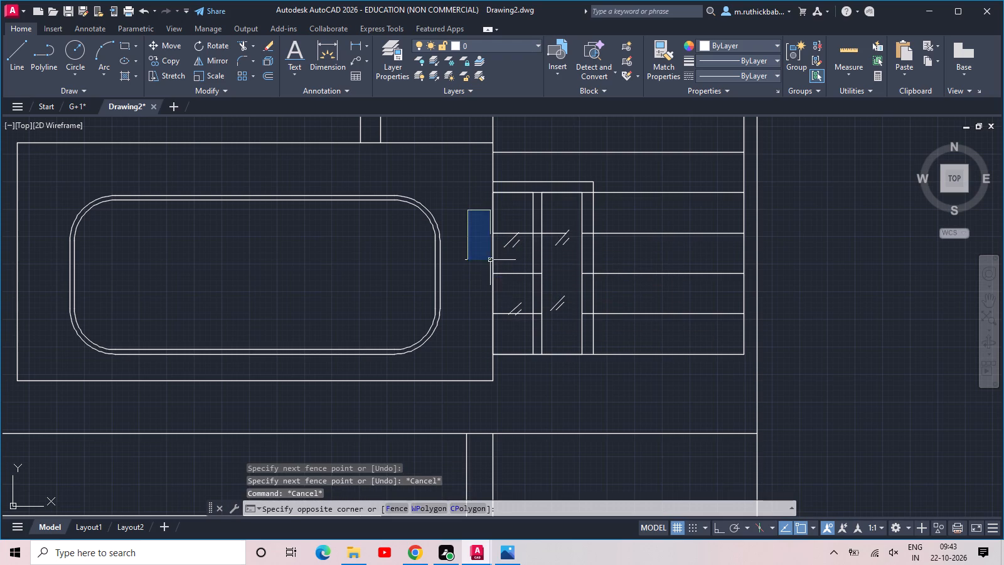
{"action": "left_click_drag", "start_coordinate": [507, 322], "coordinate": [509, 315]}
{"action": "left_click", "coordinate": [499, 294]}
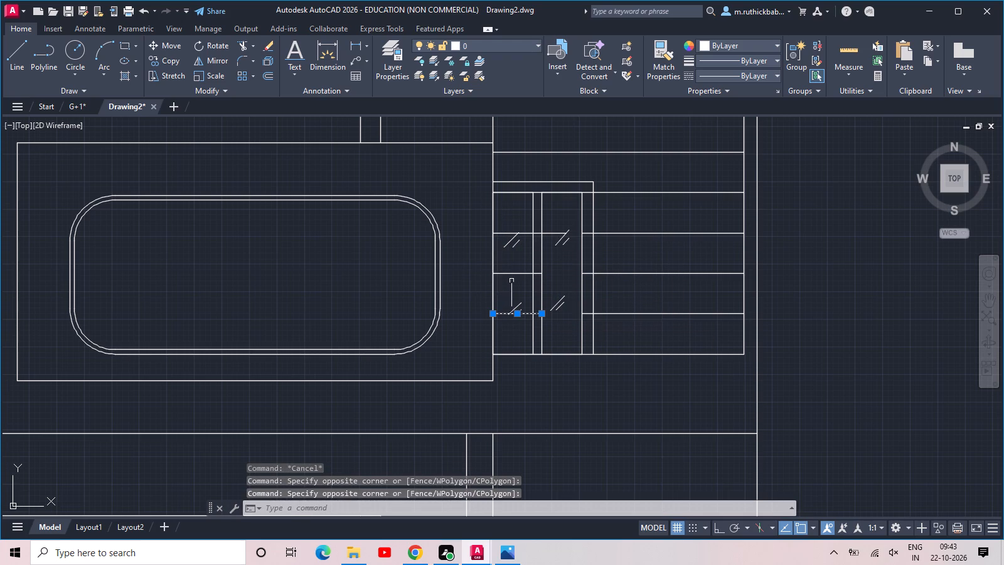
{"action": "left_click_drag", "start_coordinate": [511, 279], "coordinate": [513, 271]}
{"action": "left_click", "coordinate": [513, 263]}
{"action": "left_click_drag", "start_coordinate": [515, 286], "coordinate": [515, 276]}
{"action": "left_click", "coordinate": [506, 260]}
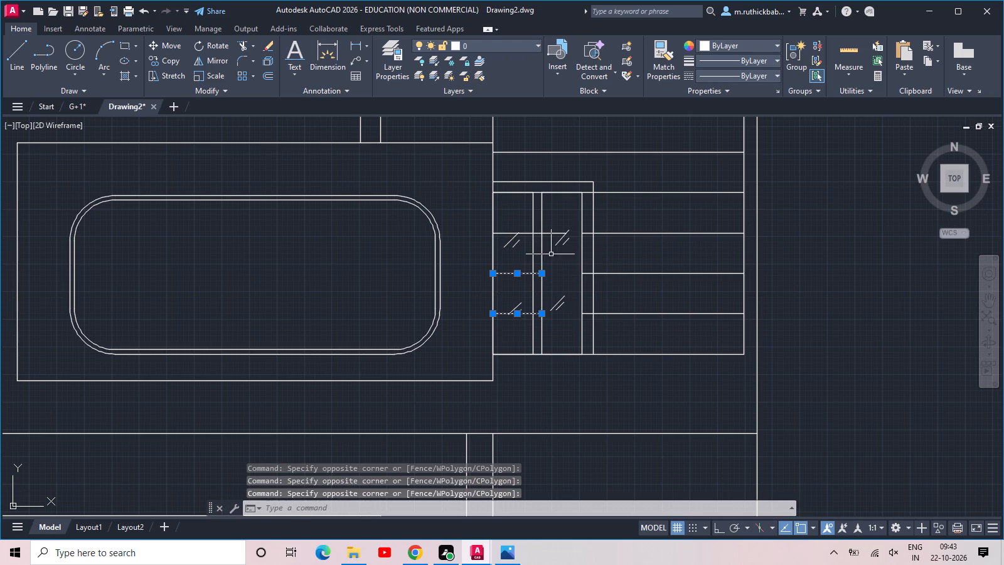
{"action": "left_click", "coordinate": [551, 240]}
{"action": "left_click", "coordinate": [547, 229]}
{"action": "key", "text": "Delete"}
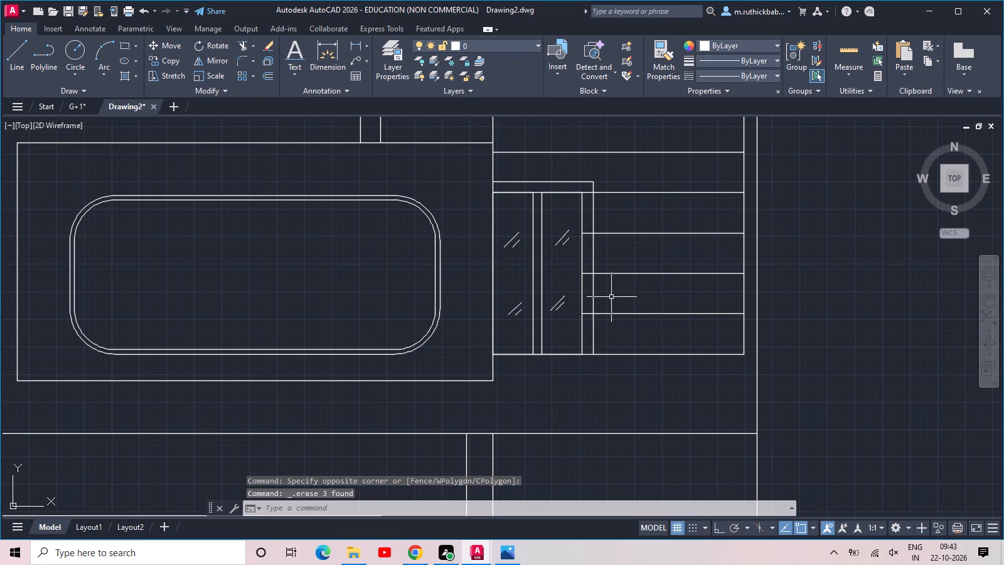
Trim the horizontal bay lines between the right pane's edge and the frame's outer right edge.
{"action": "key", "text": "Escape"}
{"action": "type", "text": "tr"}
{"action": "key", "text": "space"}
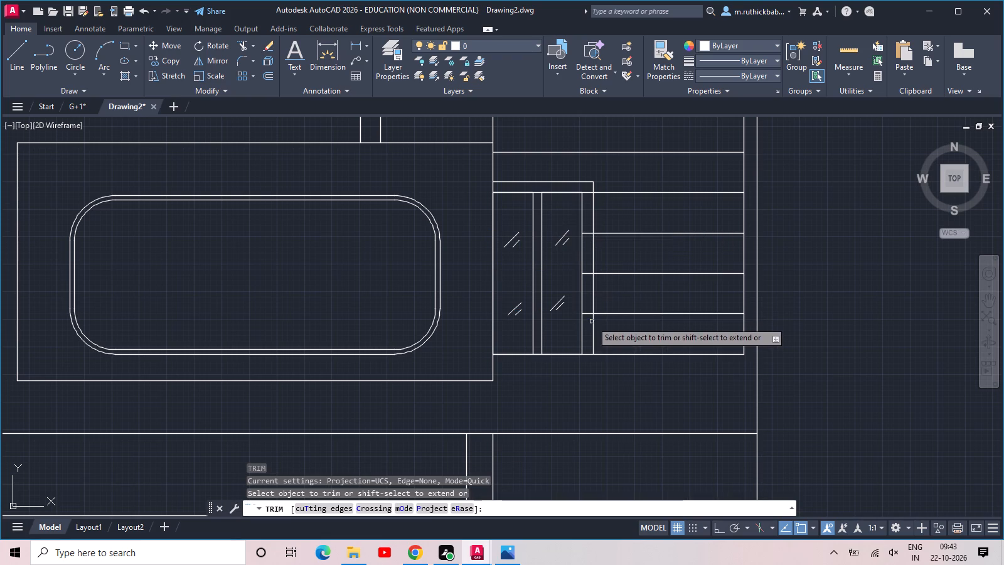
{"action": "left_click", "coordinate": [592, 321]}
{"action": "key", "text": "ctrl+z"}
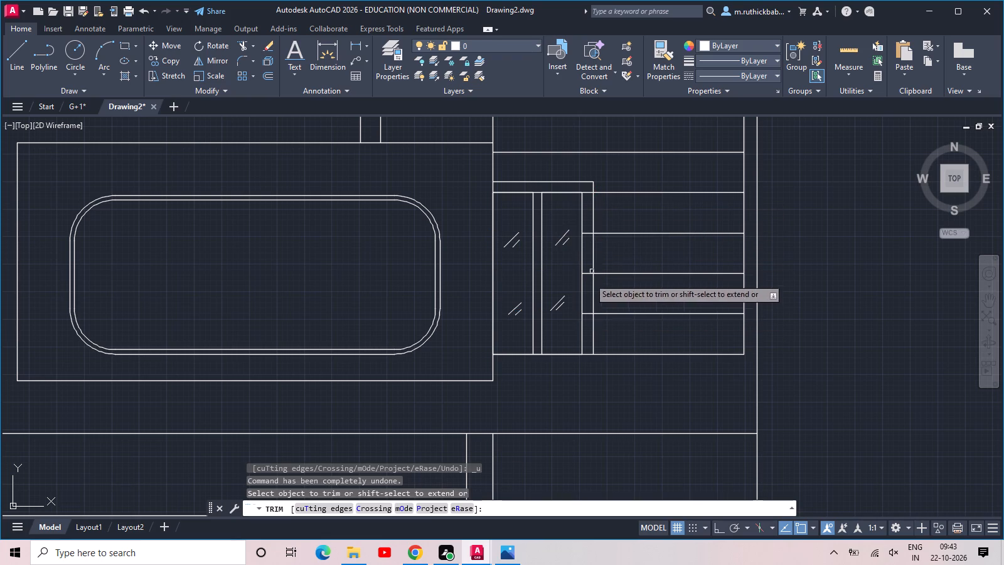
{"action": "left_click", "coordinate": [587, 324]}
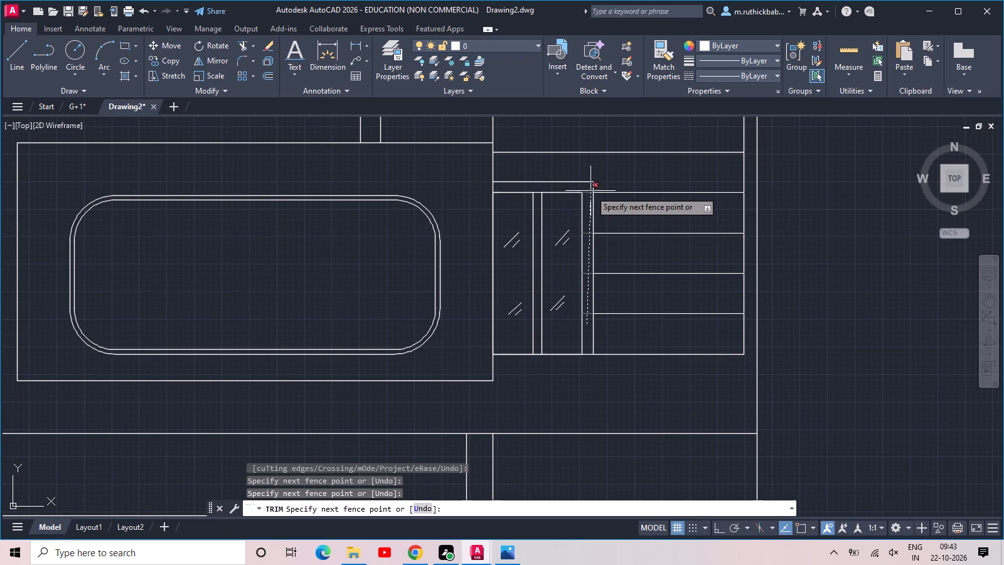
{"action": "left_click", "coordinate": [590, 187]}
{"action": "scroll", "coordinate": [609, 221], "scroll_direction": "down", "scroll_amount": 1}
{"action": "middle_click_drag", "start_coordinate": [627, 235], "coordinate": [535, 302]}
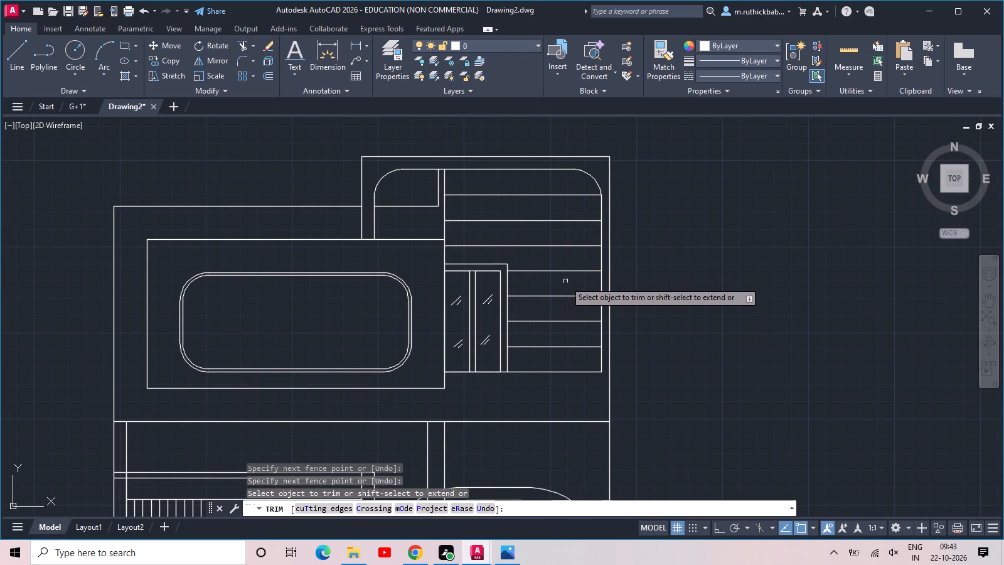
{"action": "scroll", "coordinate": [622, 291], "scroll_direction": "down", "scroll_amount": 1}
{"action": "middle_click_drag", "start_coordinate": [625, 286], "coordinate": [653, 139]}
{"action": "key", "text": "Escape"}
{"action": "key", "text": "Escape"}
Draw a vertical line from the midpoint of the inner arch's flat top down to the ground line.
{"action": "scroll", "coordinate": [602, 324], "scroll_direction": "up", "scroll_amount": 2}
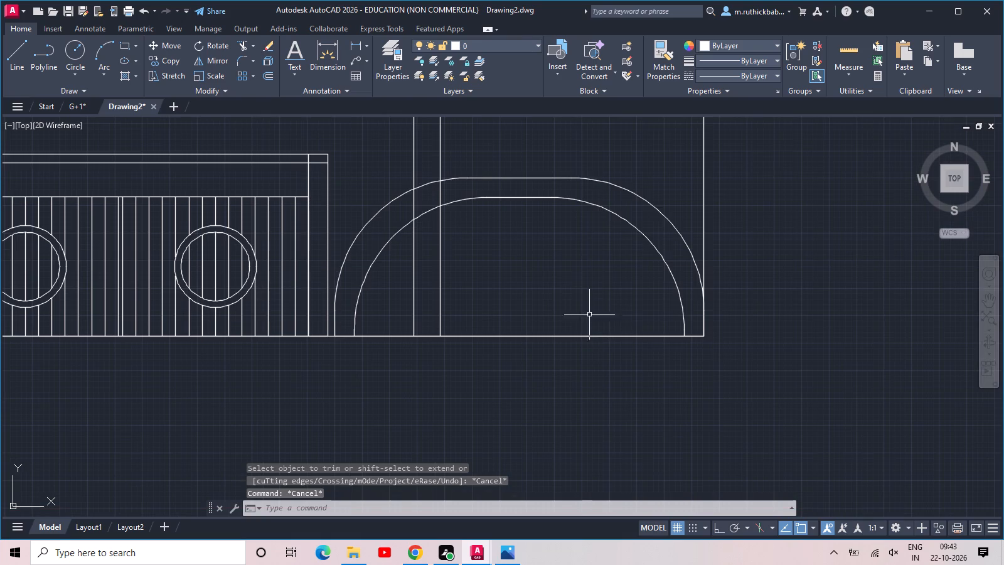
{"action": "middle_click_drag", "start_coordinate": [570, 301], "coordinate": [571, 314]}
{"action": "scroll", "coordinate": [548, 298], "scroll_direction": "up", "scroll_amount": 1}
{"action": "type", "text": "l"}
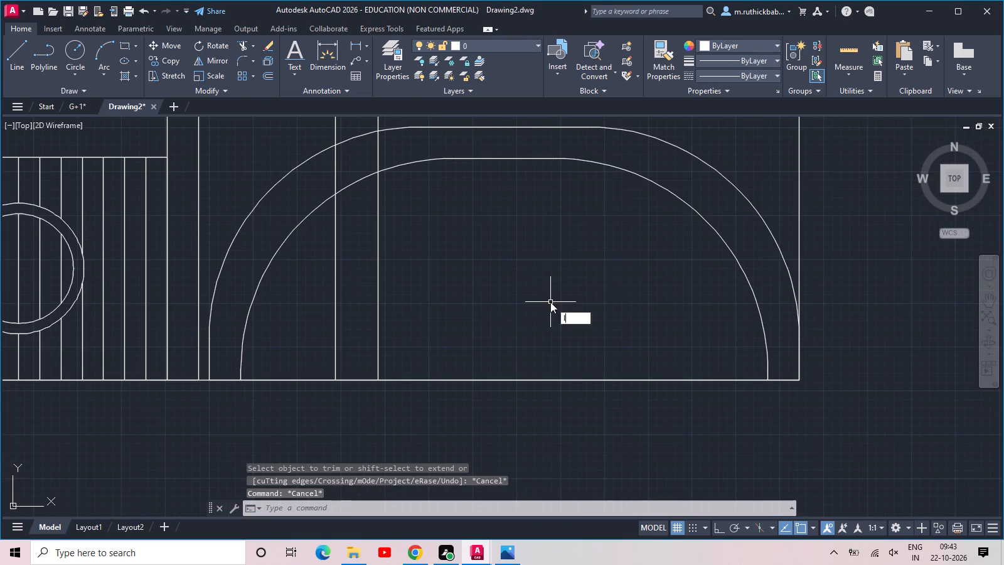
{"action": "key", "text": "space"}
{"action": "left_click", "coordinate": [508, 162]}
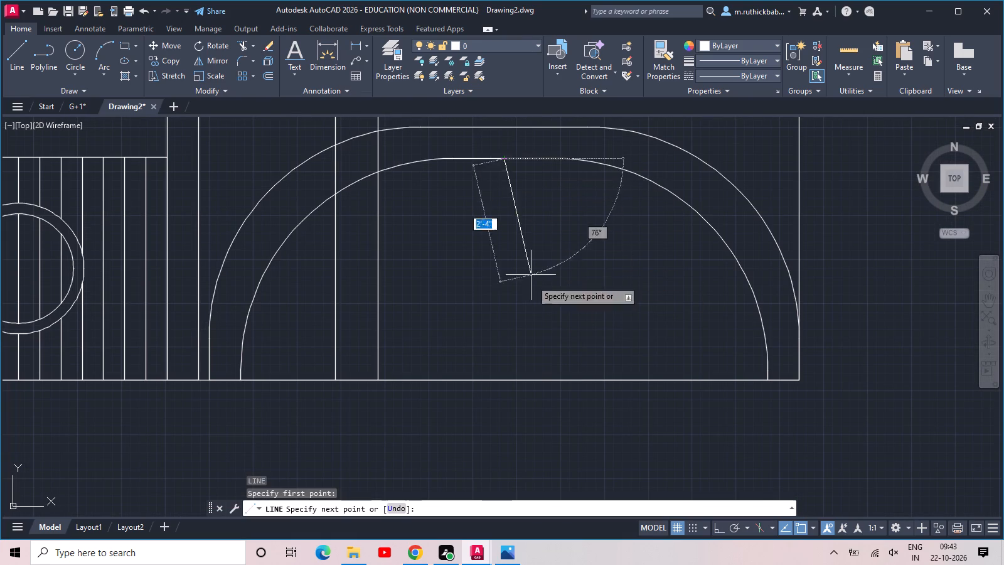
{"action": "left_click", "coordinate": [505, 379]}
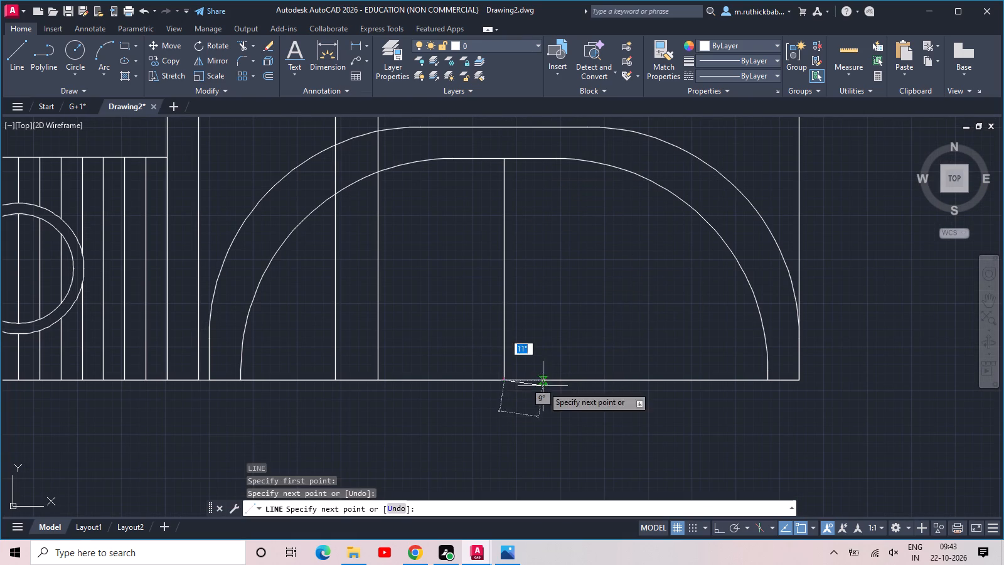
{"action": "key", "text": "Escape"}
Turn on Ortho mode.
{"action": "left_click", "coordinate": [716, 526]}
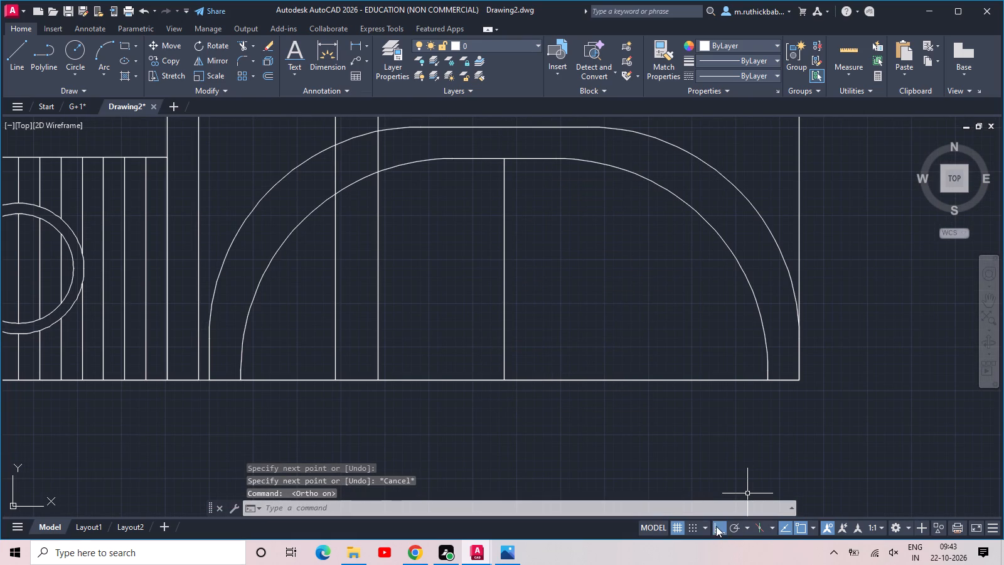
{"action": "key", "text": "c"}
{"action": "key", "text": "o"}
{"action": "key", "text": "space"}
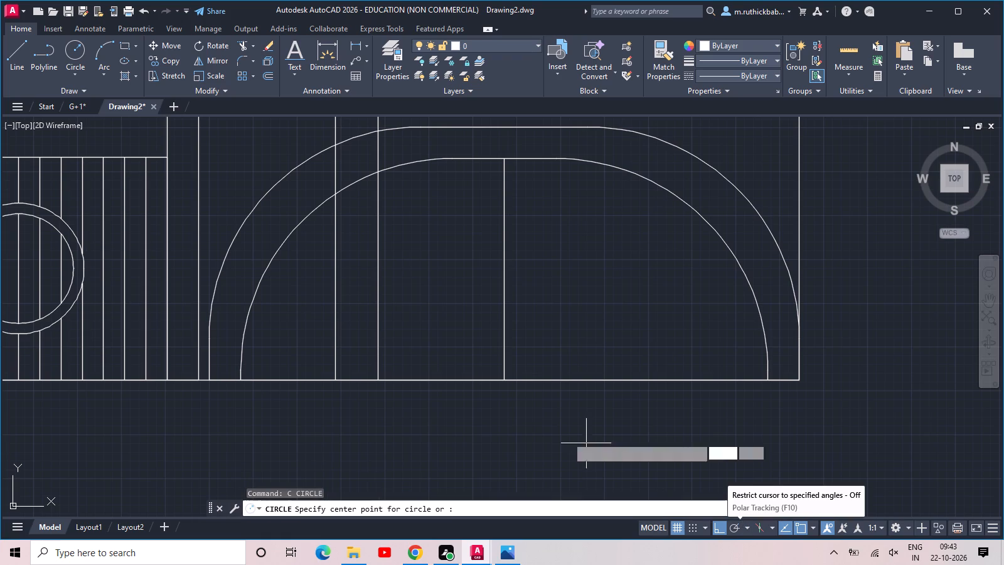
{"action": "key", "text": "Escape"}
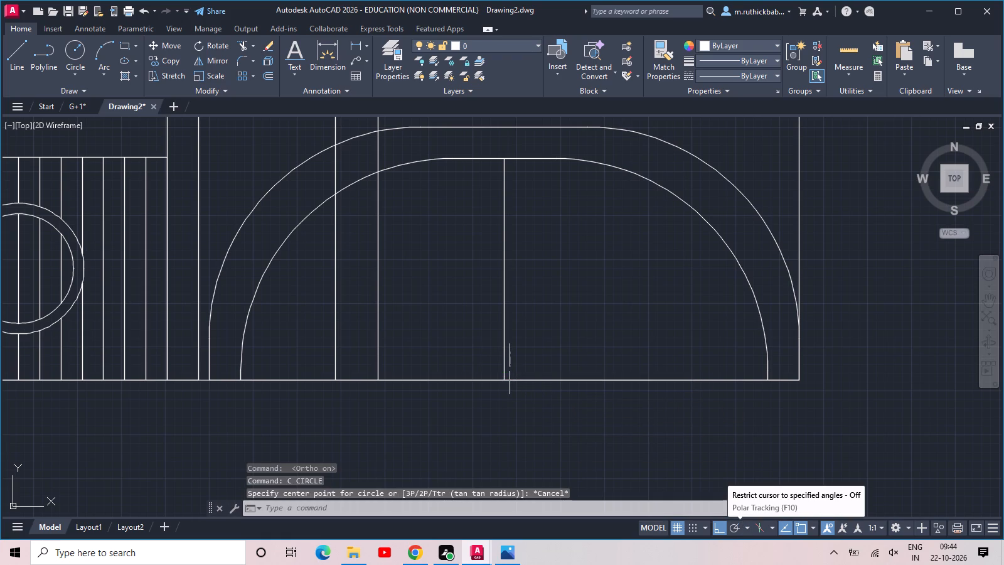
Copy the arch's vertical centre line as a fitted array of 22 items, ending at the inner arch's right foot.
{"action": "key", "text": "c"}
{"action": "key", "text": "o"}
{"action": "key", "text": "space"}
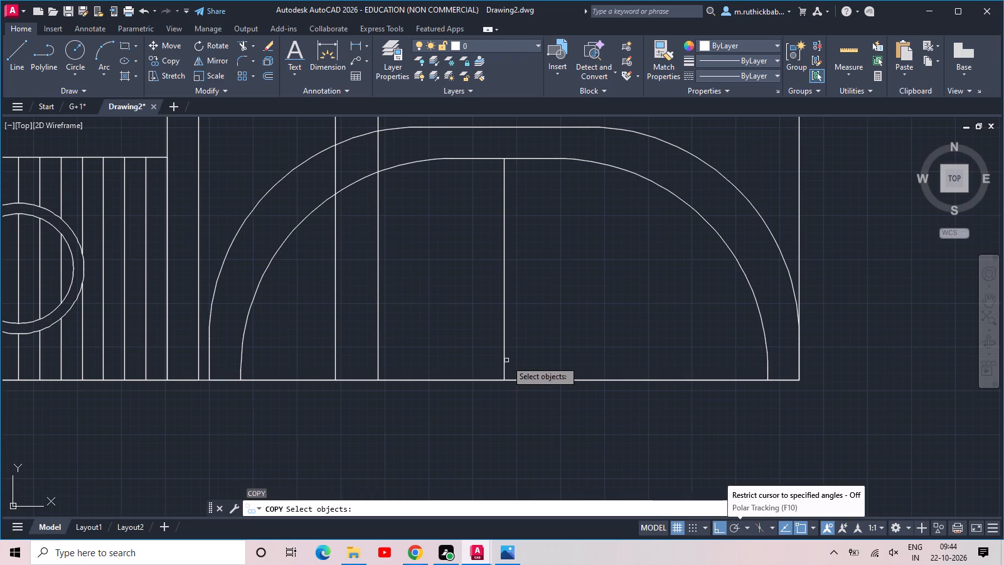
{"action": "left_click", "coordinate": [505, 358]}
{"action": "key", "text": "space"}
{"action": "left_click", "coordinate": [507, 380]}
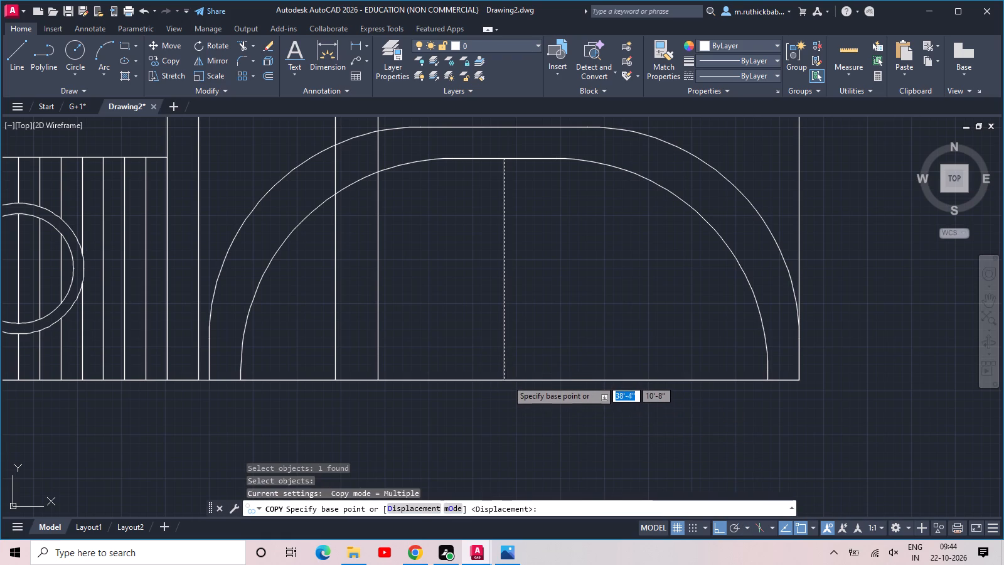
{"action": "key", "text": "a"}
{"action": "type", "text": "rr"}
{"action": "key", "text": "space"}
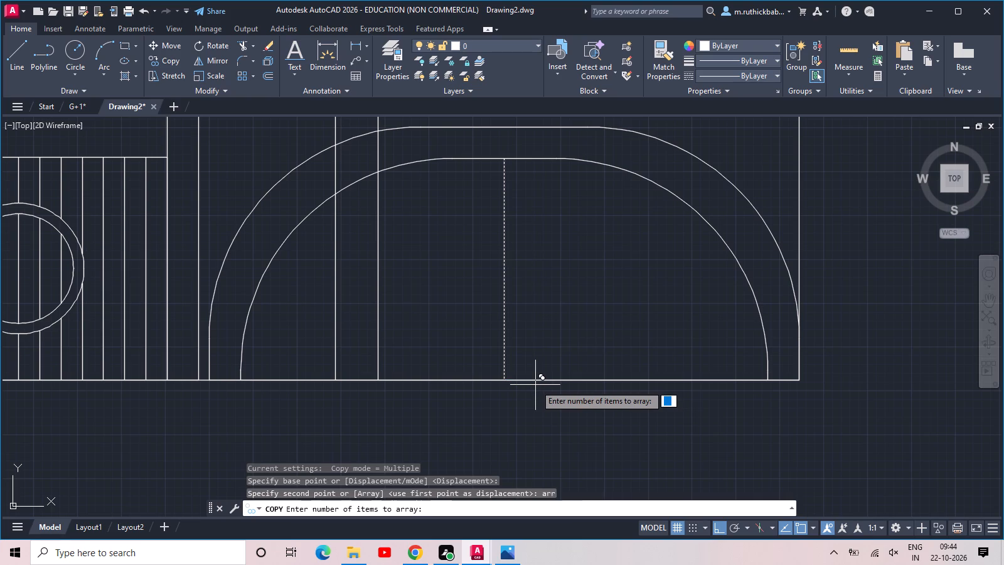
{"action": "type", "text": "22"}
{"action": "key", "text": "space"}
{"action": "type", "text": "f"}
{"action": "key", "text": "space"}
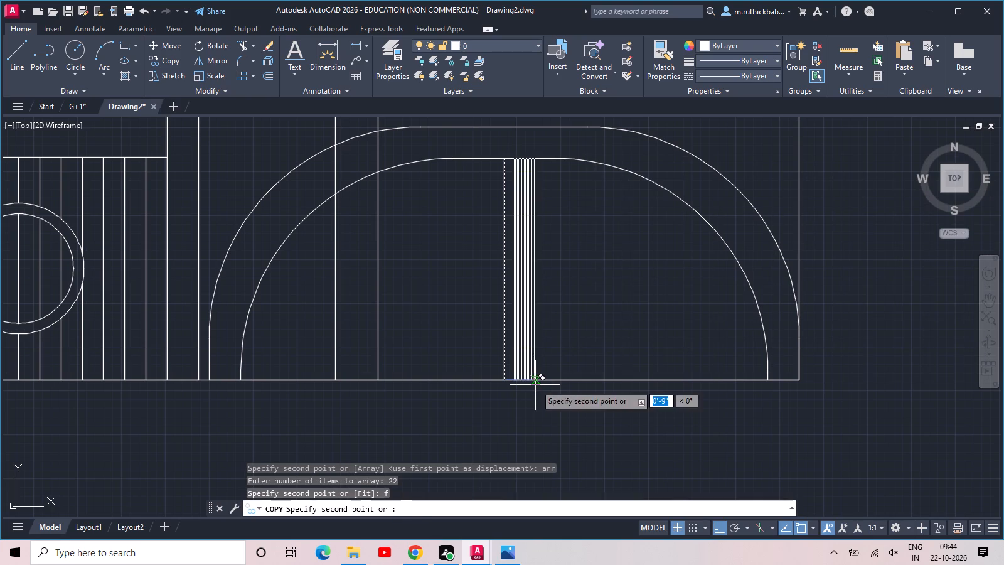
{"action": "left_click", "coordinate": [769, 381]}
{"action": "key", "text": "Escape"}
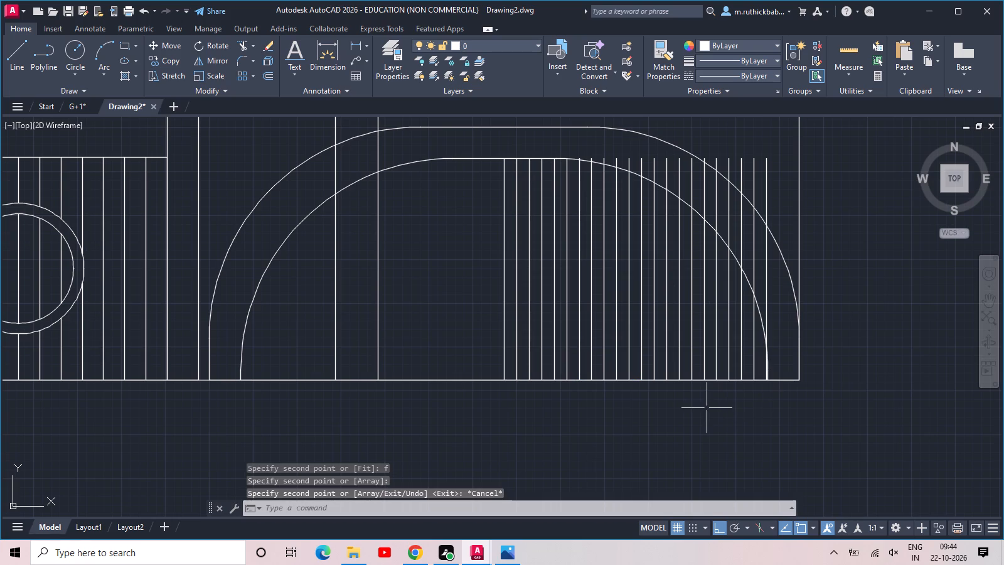
Copy the 22 vertical lines in the arch's right half from the inner arch's right foot to the centre line's foot.
{"action": "key", "text": "c"}
{"action": "type", "text": "o"}
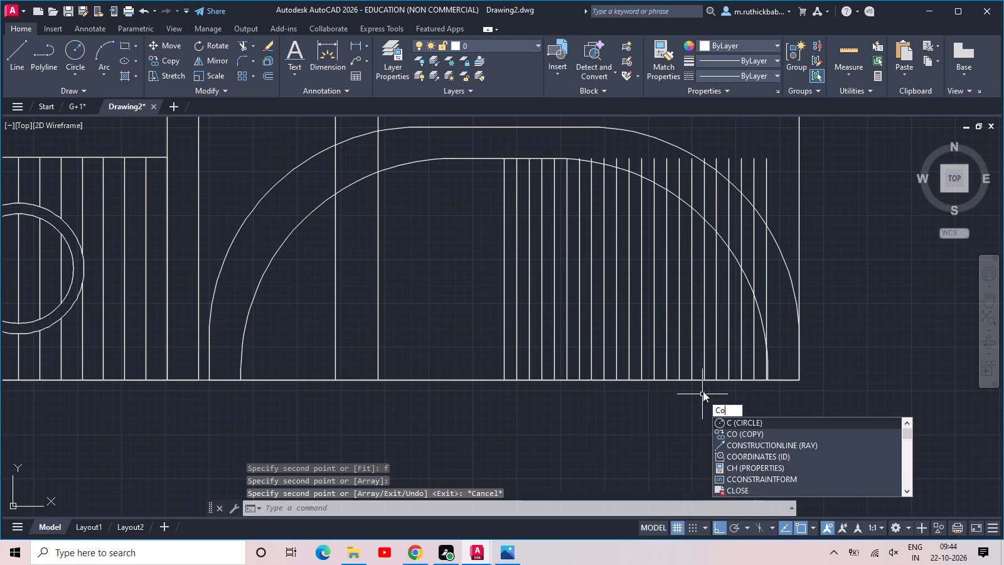
{"action": "key", "text": "space"}
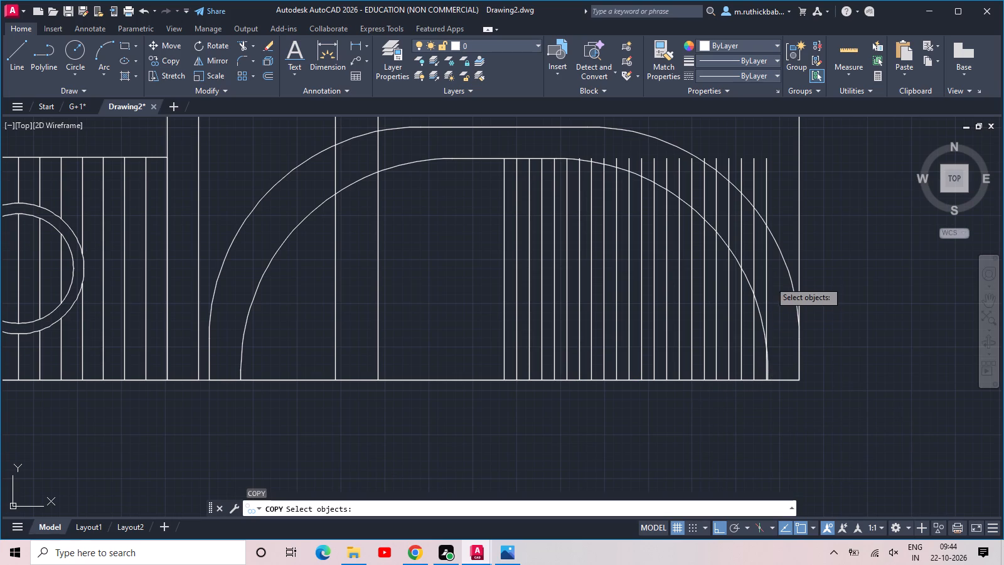
{"action": "left_click", "coordinate": [457, 271]}
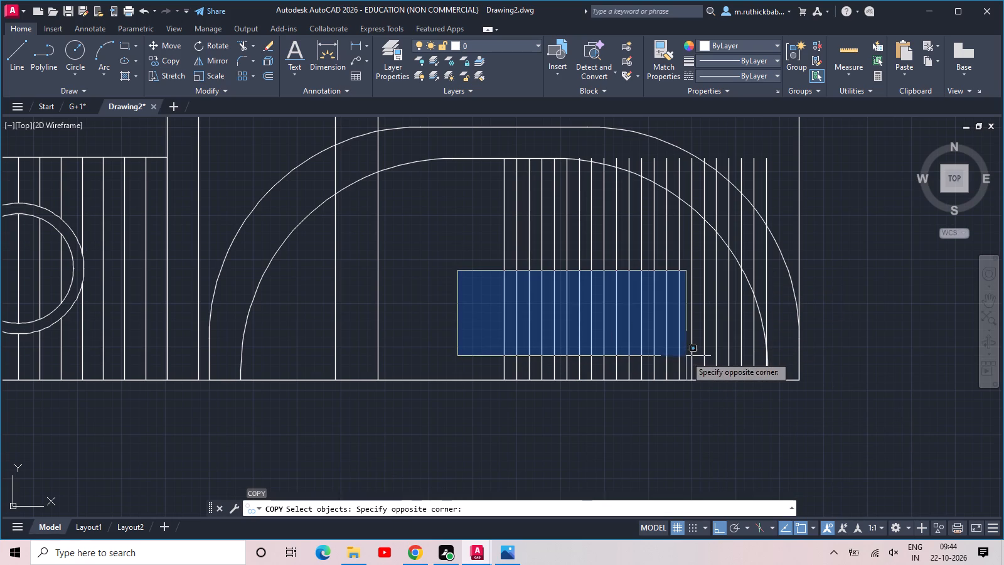
{"action": "left_click", "coordinate": [666, 350]}
{"action": "left_click", "coordinate": [756, 370]}
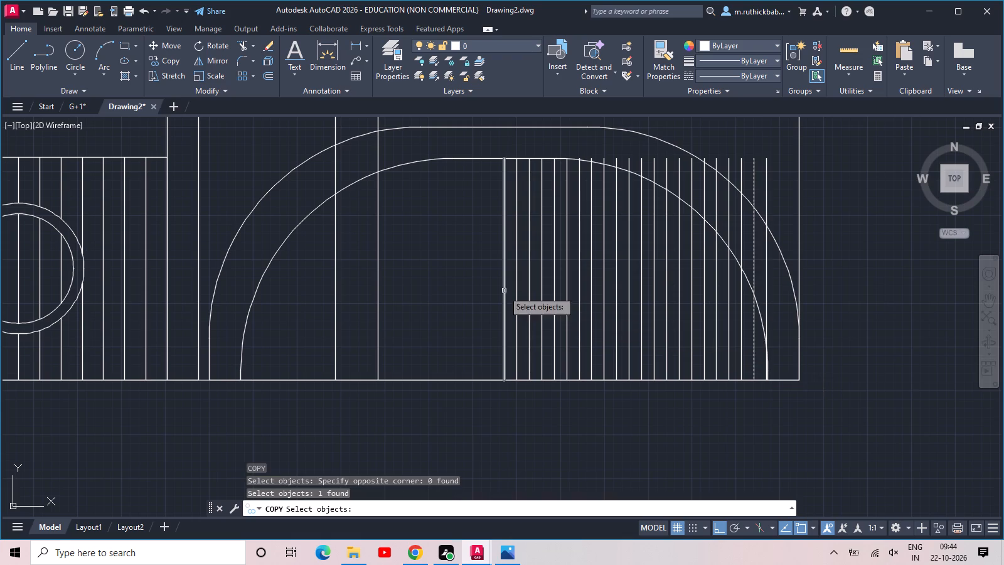
{"action": "left_click", "coordinate": [759, 362]}
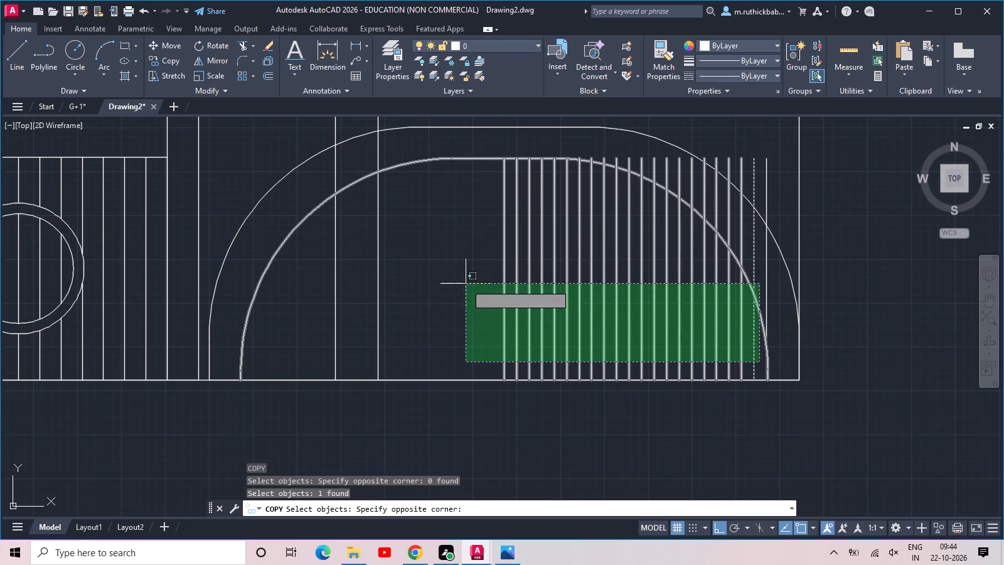
{"action": "left_click", "coordinate": [481, 343]}
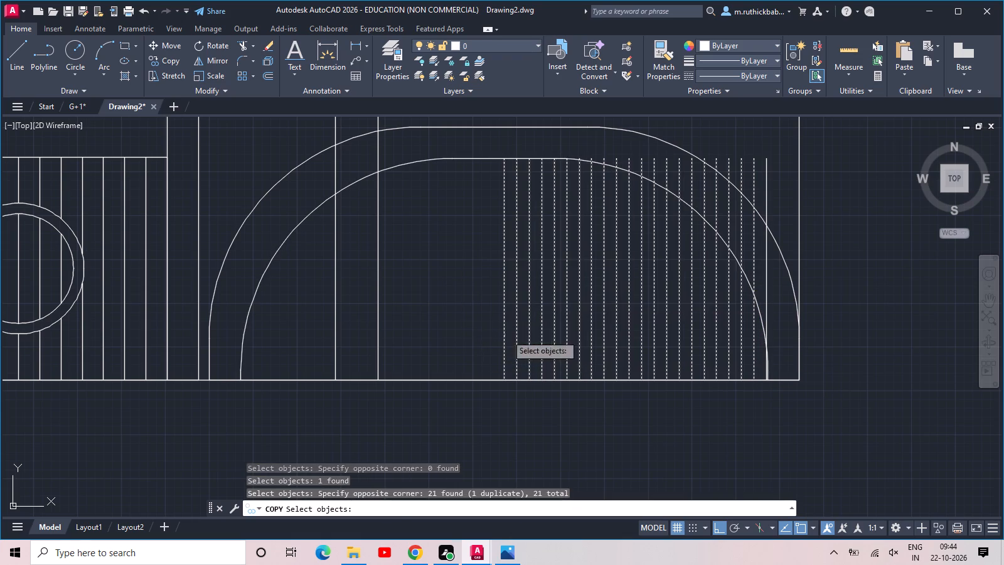
{"action": "left_click", "coordinate": [767, 275]}
{"action": "key", "text": "space"}
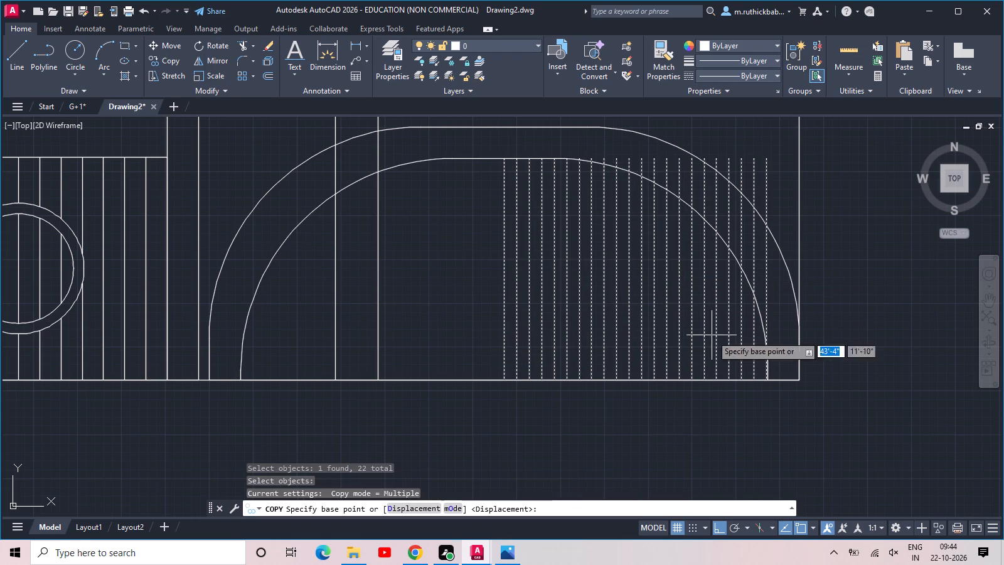
{"action": "left_click", "coordinate": [767, 379]}
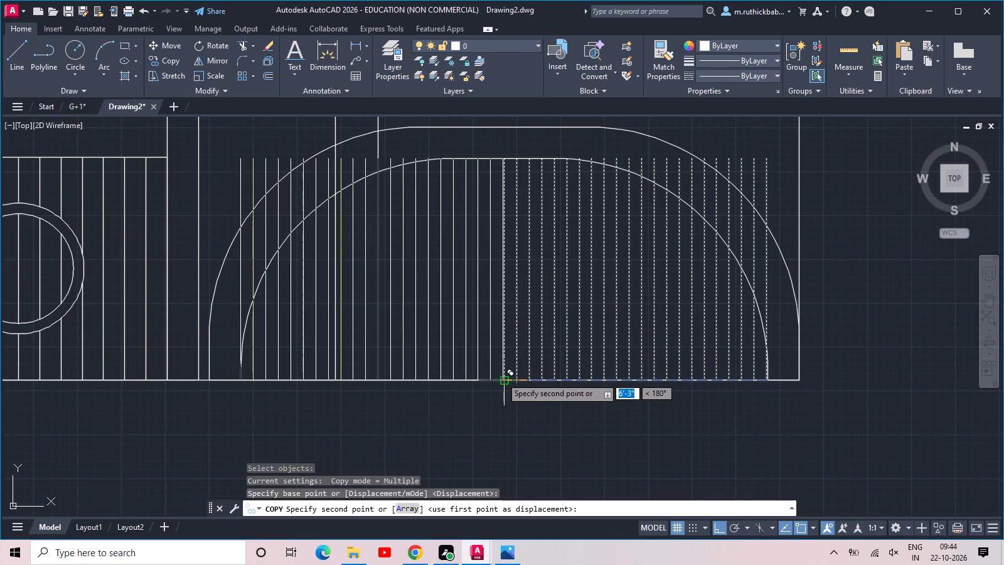
{"action": "left_click", "coordinate": [501, 377]}
{"action": "key", "text": "Escape"}
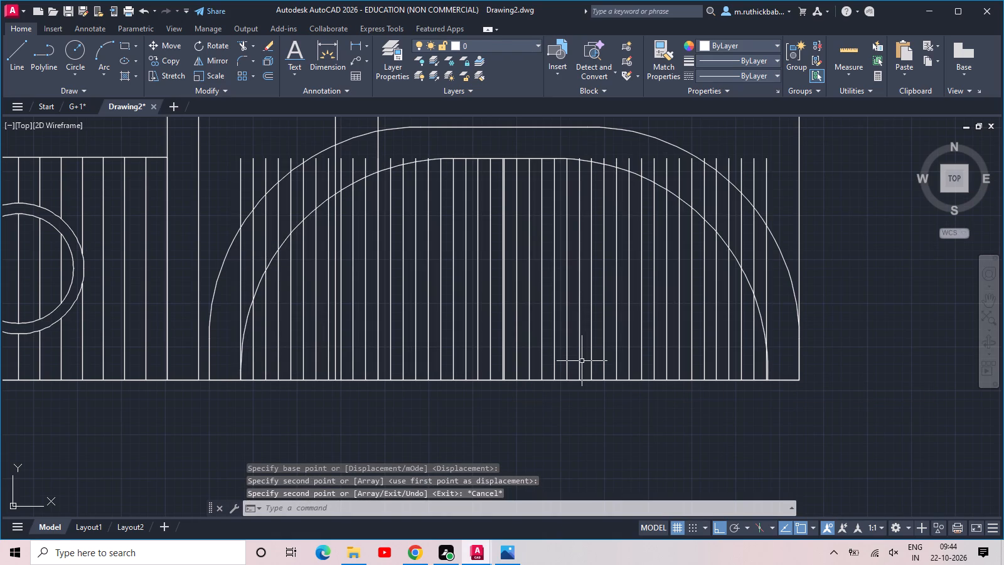
Trim the vertical lines where they cross the band between the inner and outer arches, on both sides.
{"action": "type", "text": "tr"}
{"action": "key", "text": "space"}
{"action": "key", "text": "space"}
{"action": "left_click", "coordinate": [237, 291]}
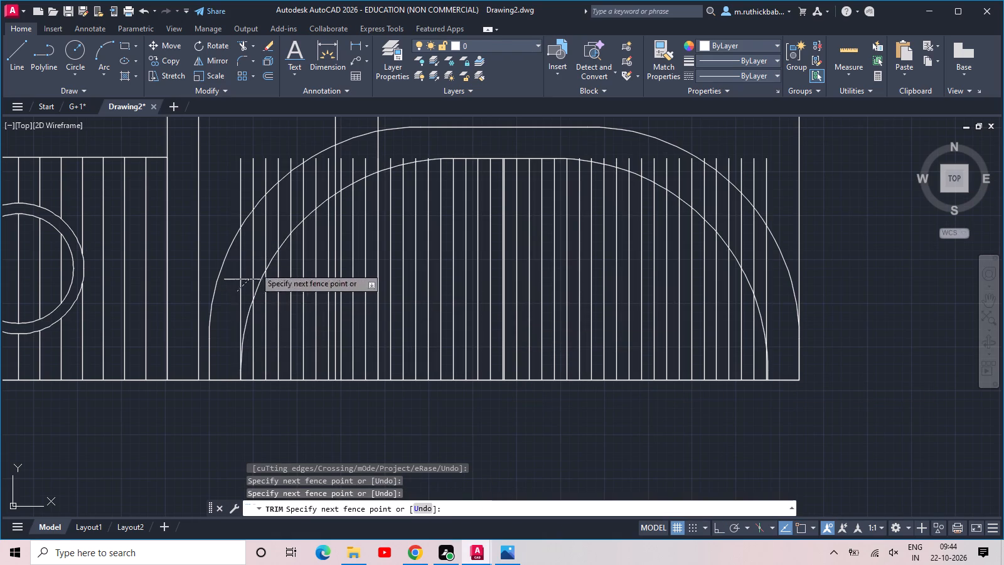
{"action": "left_click", "coordinate": [346, 155]}
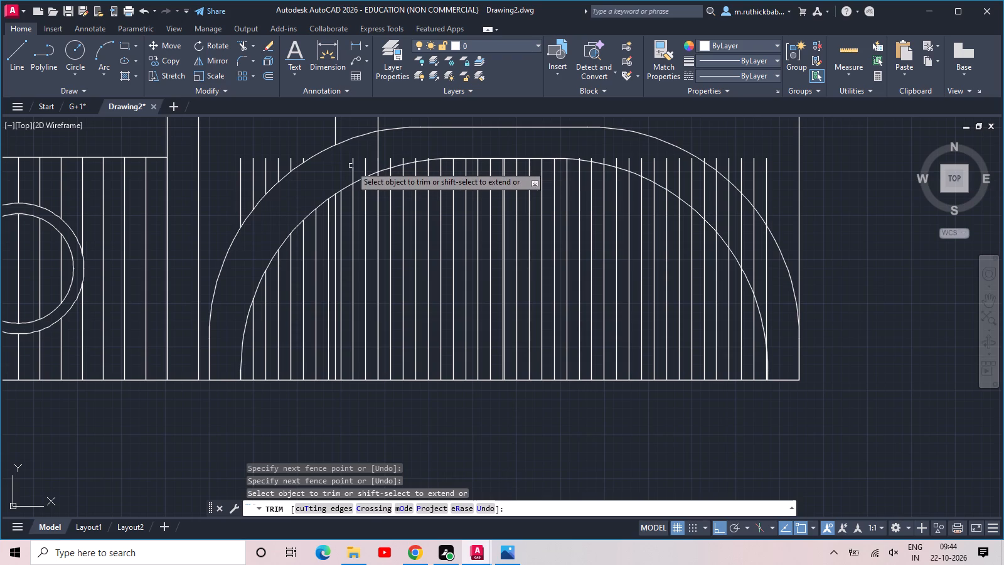
{"action": "left_click_drag", "start_coordinate": [346, 168], "coordinate": [352, 168]}
{"action": "left_click", "coordinate": [426, 154]}
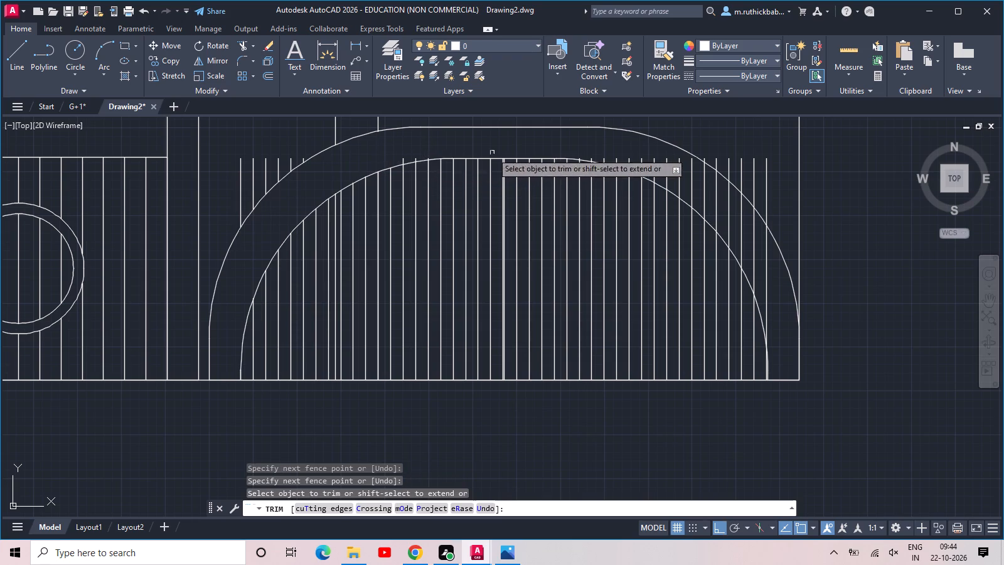
{"action": "left_click", "coordinate": [402, 161]}
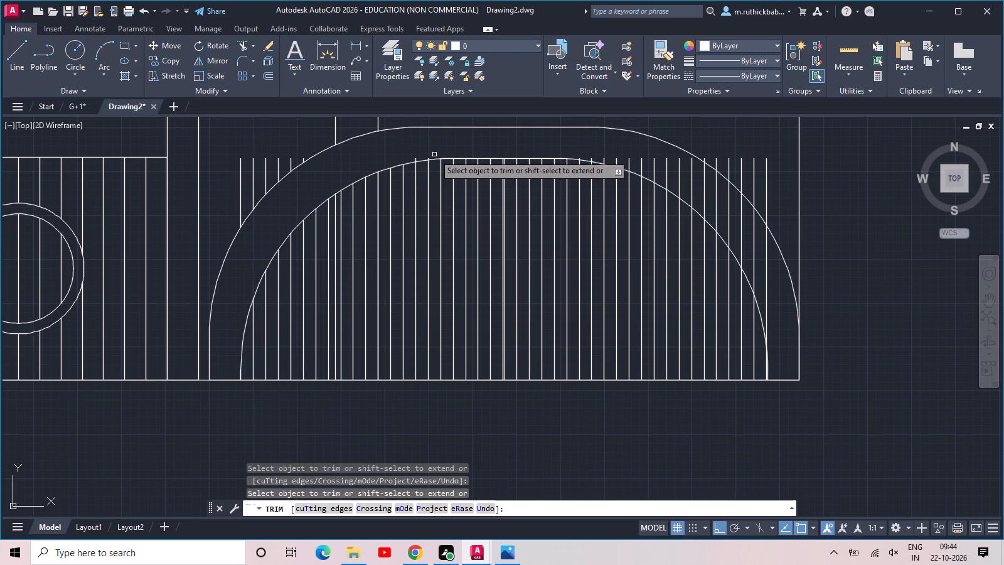
{"action": "left_click", "coordinate": [427, 157]}
{"action": "left_click", "coordinate": [415, 160]}
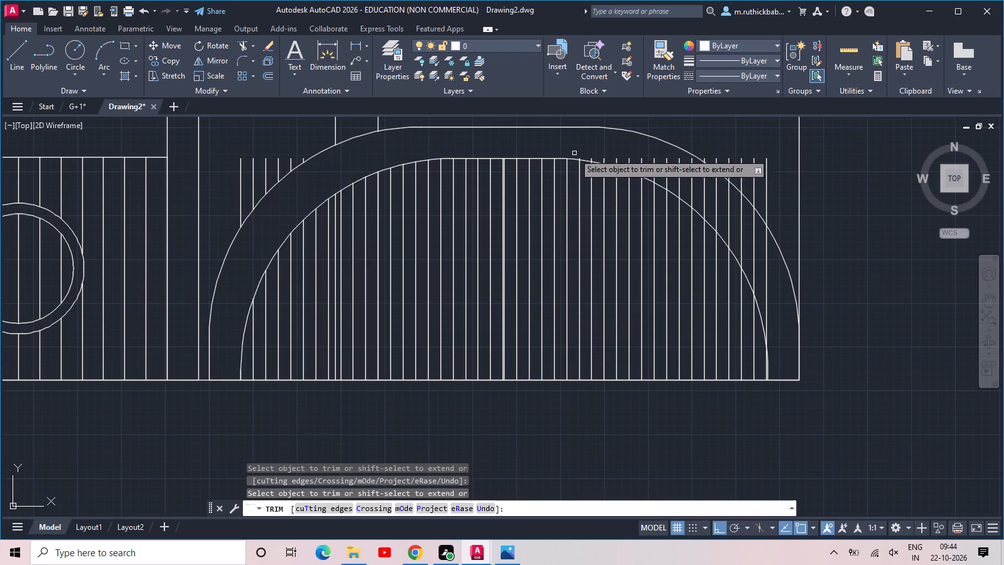
{"action": "left_click_drag", "start_coordinate": [580, 154], "coordinate": [595, 153]}
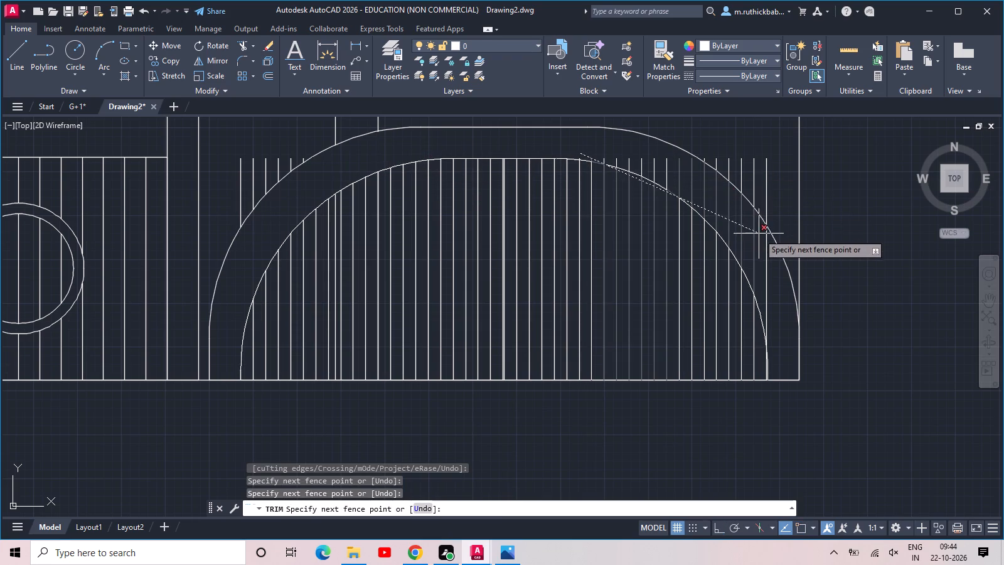
{"action": "left_click", "coordinate": [737, 200]}
{"action": "left_click", "coordinate": [719, 207]}
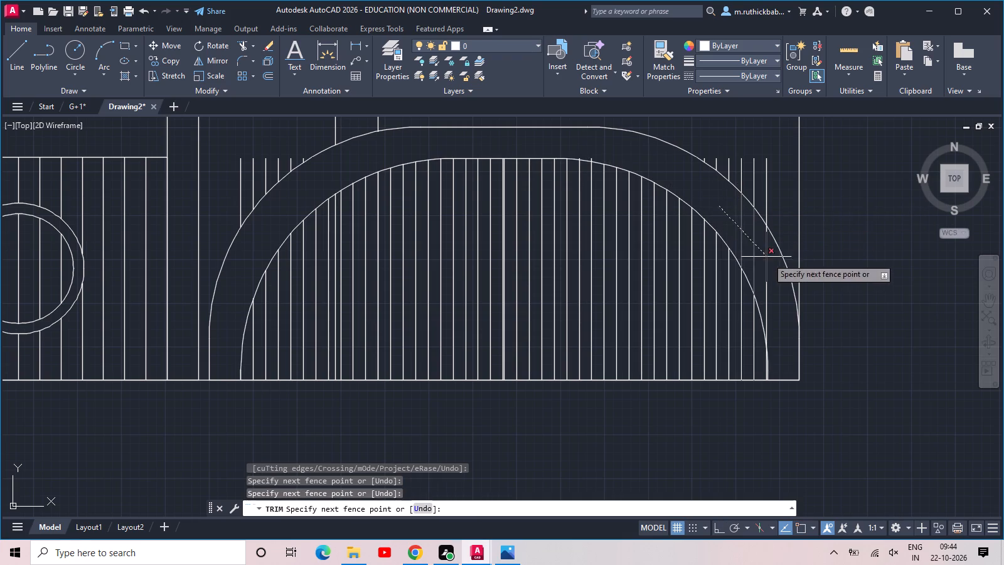
{"action": "left_click", "coordinate": [771, 285]}
{"action": "key", "text": "Escape"}
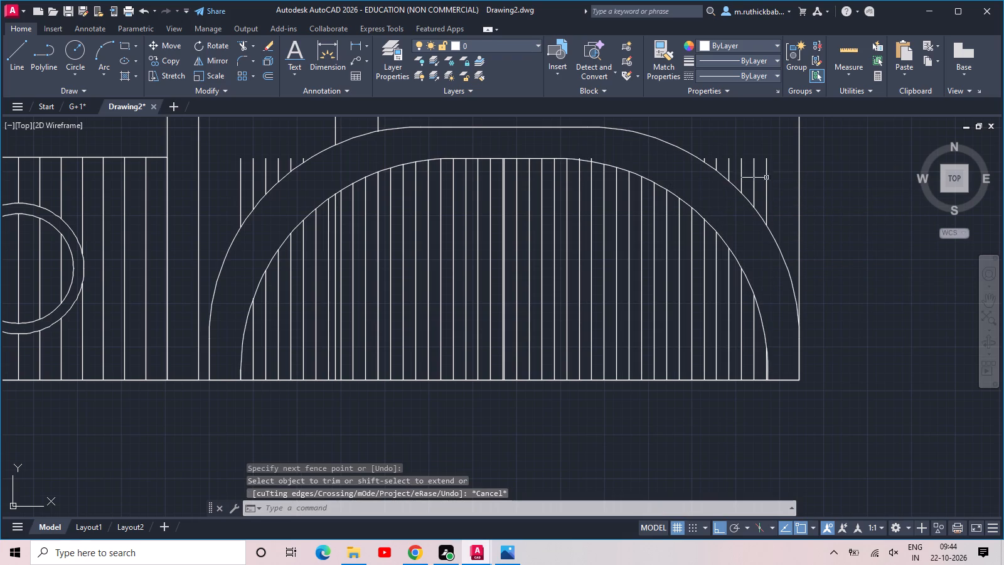
Erase the leftover vertical line pieces outside the outer arch at both upper corners.
{"action": "left_click", "coordinate": [782, 193]}
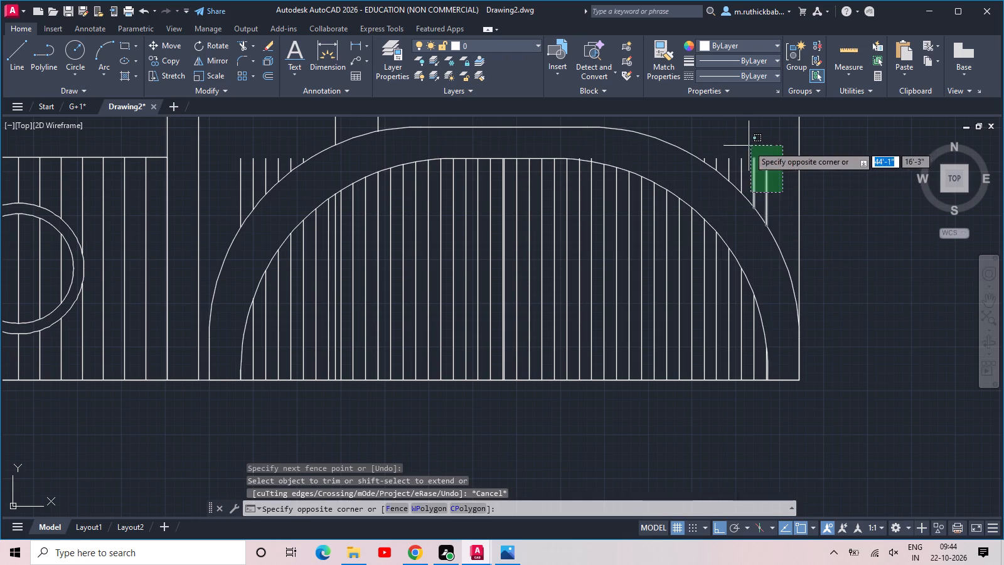
{"action": "left_click", "coordinate": [749, 146]}
{"action": "left_click", "coordinate": [742, 170]}
{"action": "left_click", "coordinate": [719, 161]}
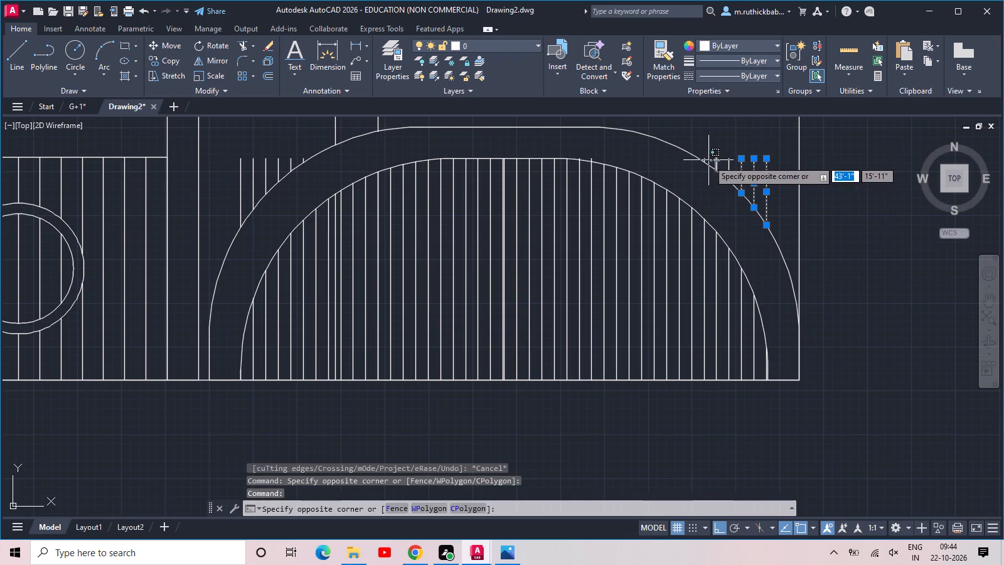
{"action": "left_click", "coordinate": [707, 159]}
{"action": "left_click", "coordinate": [686, 140]}
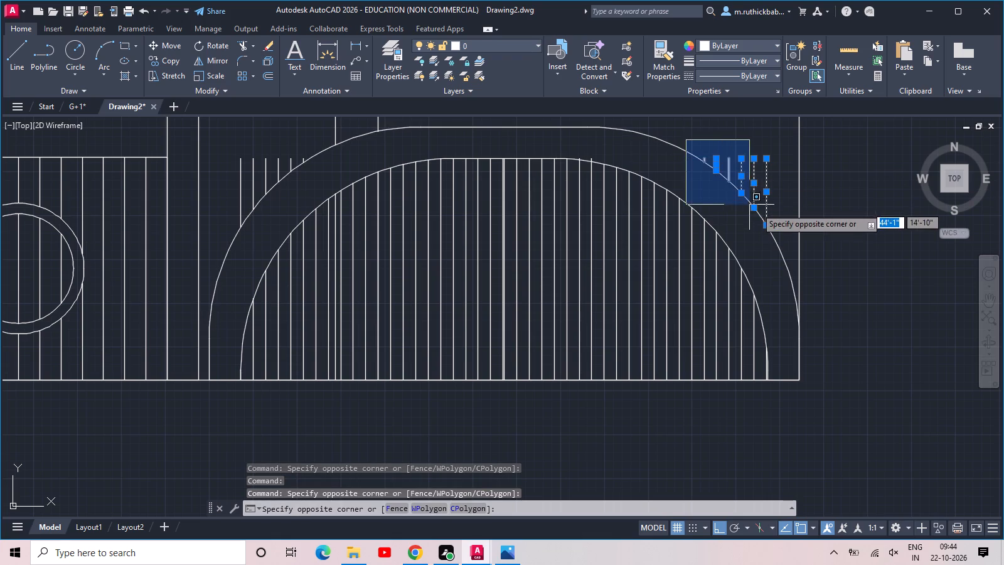
{"action": "left_click", "coordinate": [753, 208]}
{"action": "left_click", "coordinate": [219, 134]}
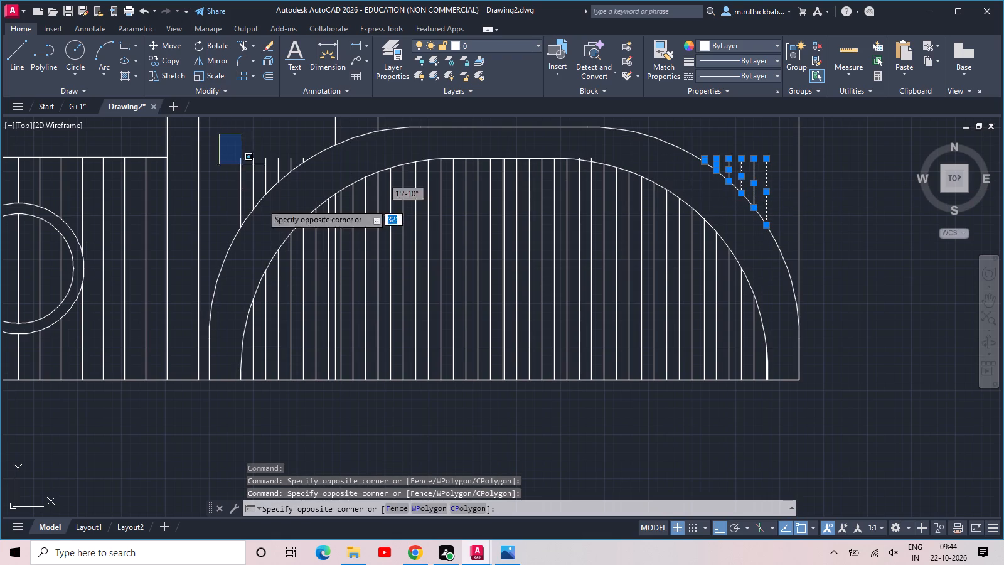
{"action": "left_click", "coordinate": [316, 212]}
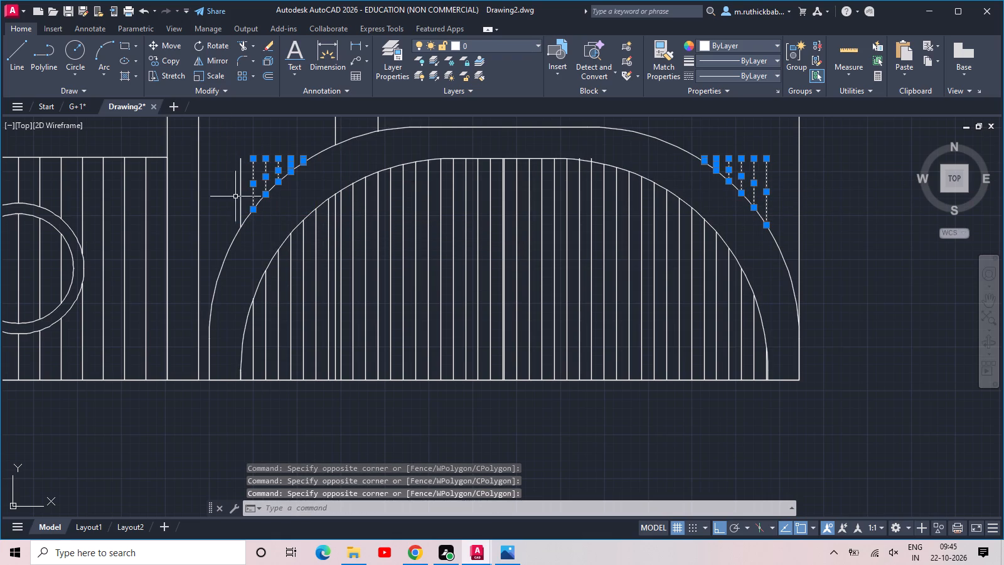
{"action": "left_click", "coordinate": [222, 151]}
{"action": "left_click", "coordinate": [256, 261]}
{"action": "key", "text": "Delete"}
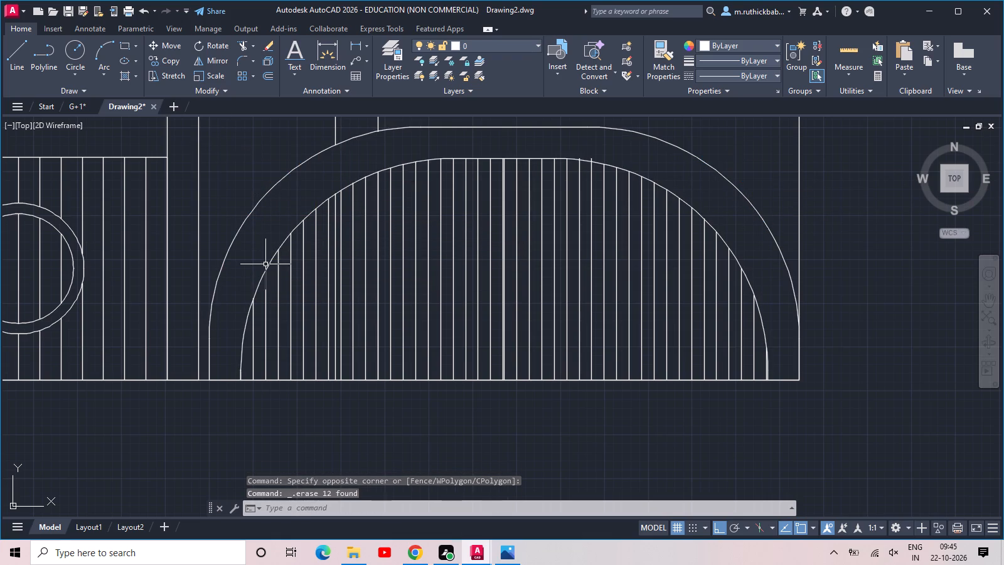
Erase one of the two nearly coincident vertical lines at the centre of the inner arch.
{"action": "scroll", "coordinate": [497, 225], "scroll_direction": "up", "scroll_amount": 3}
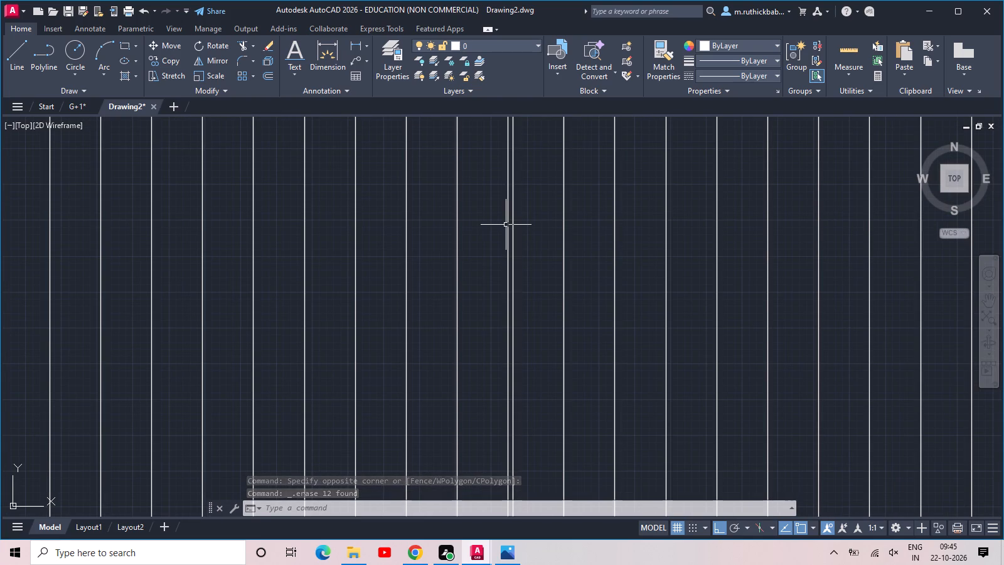
{"action": "left_click", "coordinate": [505, 225]}
{"action": "left_click", "coordinate": [522, 221]}
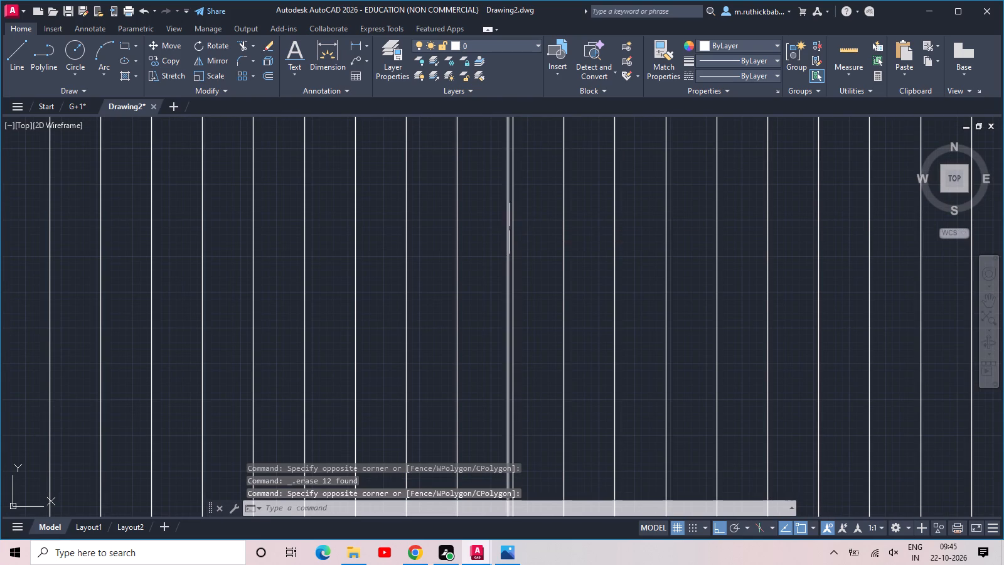
{"action": "left_click", "coordinate": [508, 229]}
{"action": "key", "text": "Delete"}
Erase the two leftover pillar line segments inside the left half of the inner arch.
{"action": "scroll", "coordinate": [525, 231], "scroll_direction": "down", "scroll_amount": 1}
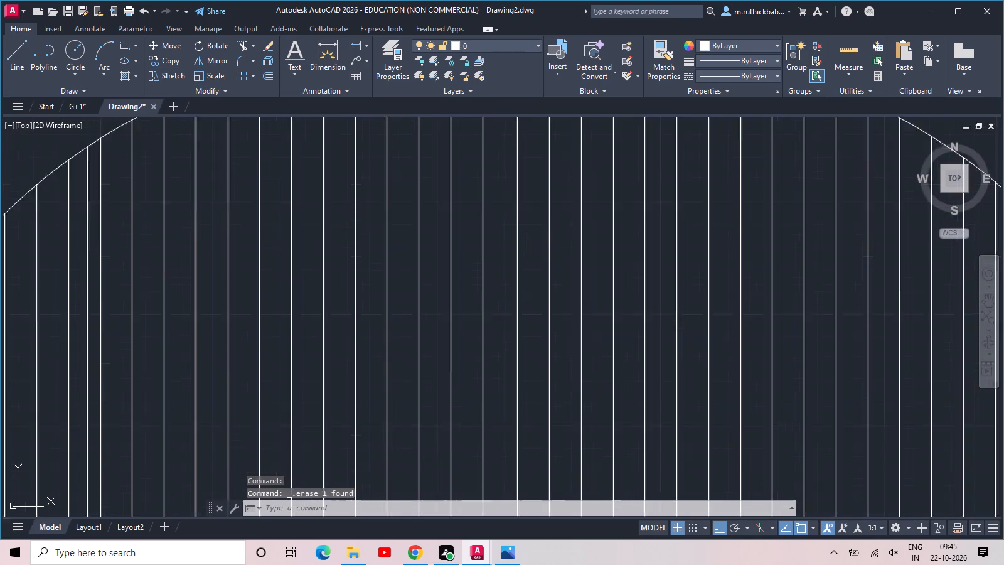
{"action": "scroll", "coordinate": [525, 231], "scroll_direction": "down", "scroll_amount": 3}
{"action": "middle_click_drag", "start_coordinate": [531, 313], "coordinate": [550, 357]}
{"action": "scroll", "coordinate": [606, 235], "scroll_direction": "up", "scroll_amount": 2}
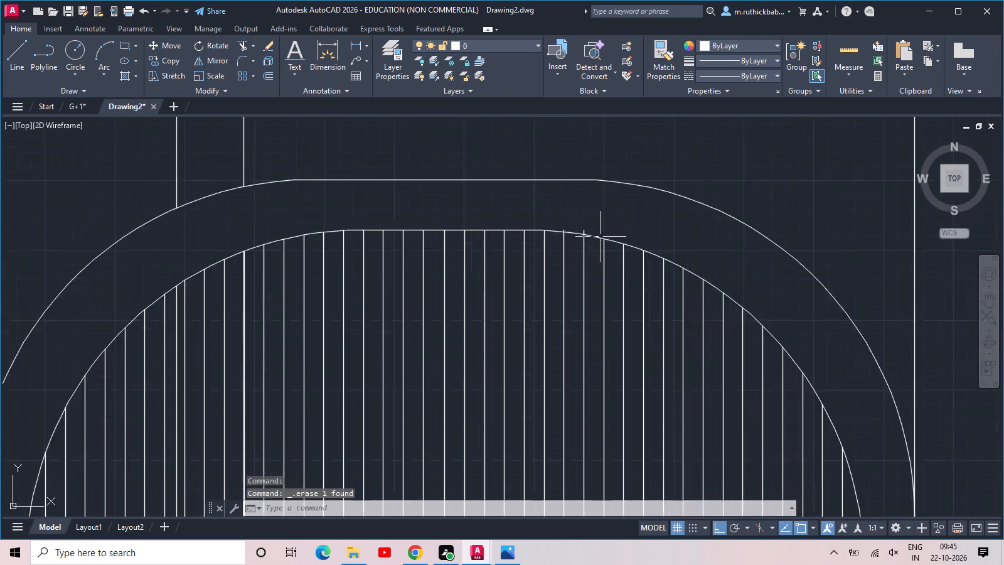
{"action": "scroll", "coordinate": [600, 237], "scroll_direction": "up", "scroll_amount": 1}
{"action": "scroll", "coordinate": [569, 234], "scroll_direction": "down", "scroll_amount": 2}
{"action": "middle_click_drag", "start_coordinate": [361, 298], "coordinate": [486, 270]}
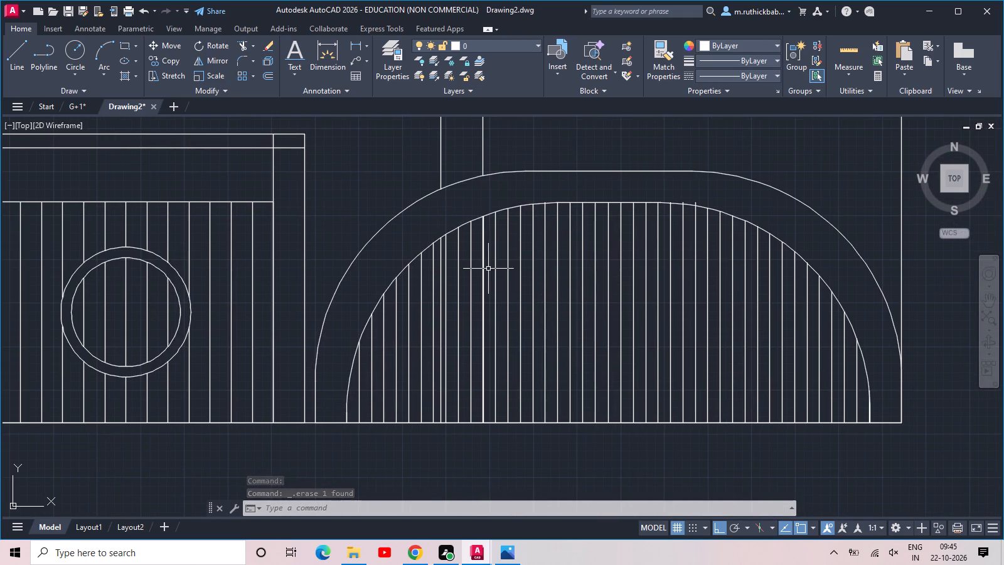
{"action": "left_click", "coordinate": [499, 148]}
{"action": "left_click", "coordinate": [410, 148]}
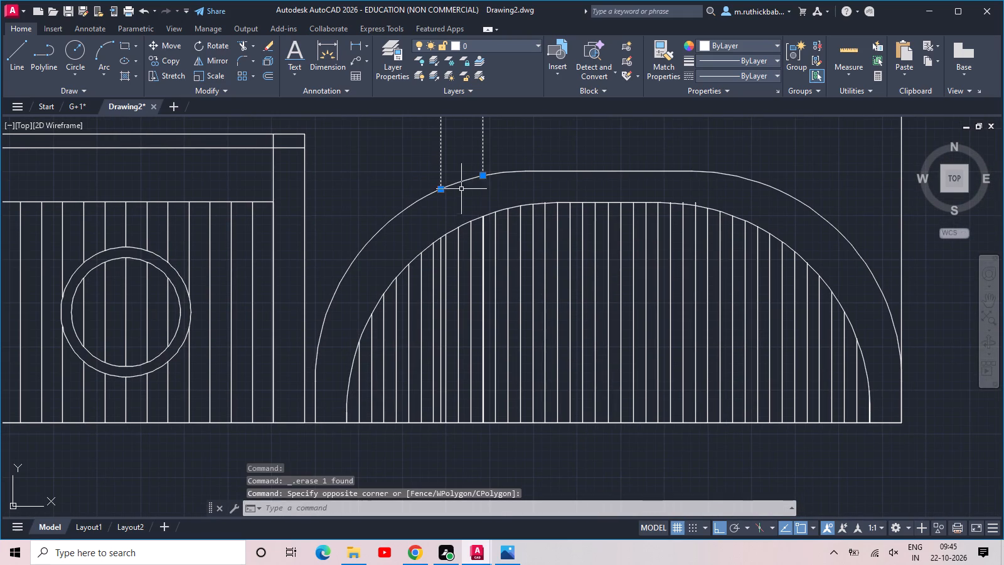
{"action": "key", "text": "Escape"}
{"action": "scroll", "coordinate": [485, 279], "scroll_direction": "up", "scroll_amount": 3}
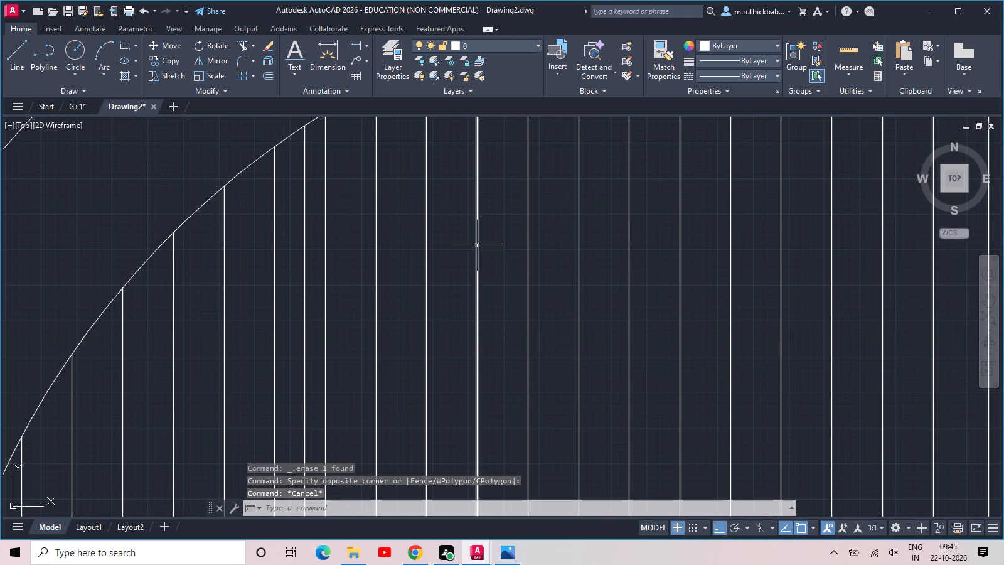
{"action": "left_click", "coordinate": [477, 245]}
{"action": "middle_click_drag", "start_coordinate": [388, 267], "coordinate": [421, 264]}
{"action": "scroll", "coordinate": [423, 263], "scroll_direction": "down", "scroll_amount": 1}
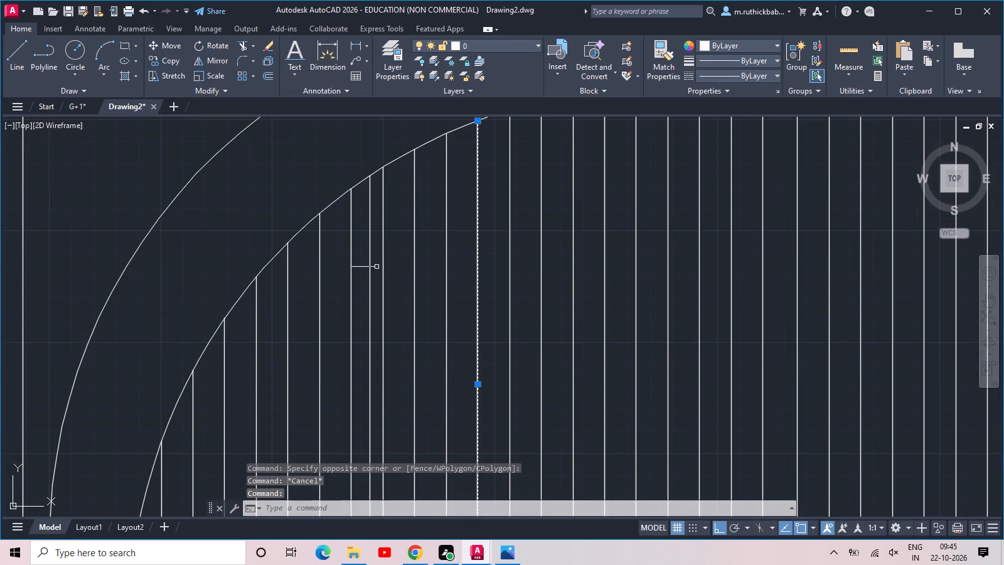
{"action": "left_click", "coordinate": [369, 268]}
{"action": "key", "text": "Delete"}
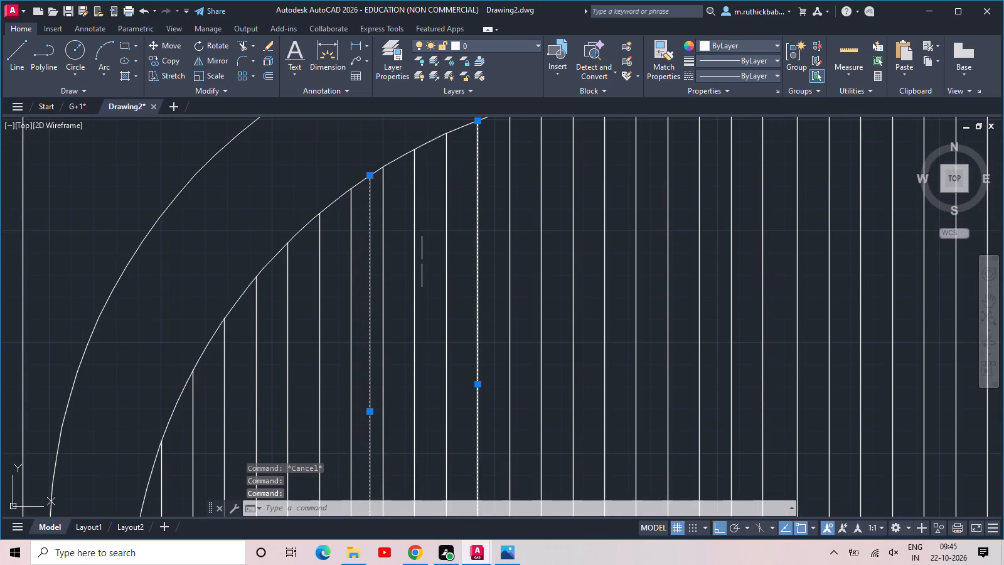
Draw a horizontal line about 13'-5" long across the rounded window, joining the inner frame's sides where the bottom corner arcs begin.
{"action": "scroll", "coordinate": [424, 262], "scroll_direction": "down", "scroll_amount": 3}
{"action": "middle_click_drag", "start_coordinate": [432, 306], "coordinate": [601, 339]}
{"action": "scroll", "coordinate": [598, 341], "scroll_direction": "down", "scroll_amount": 1}
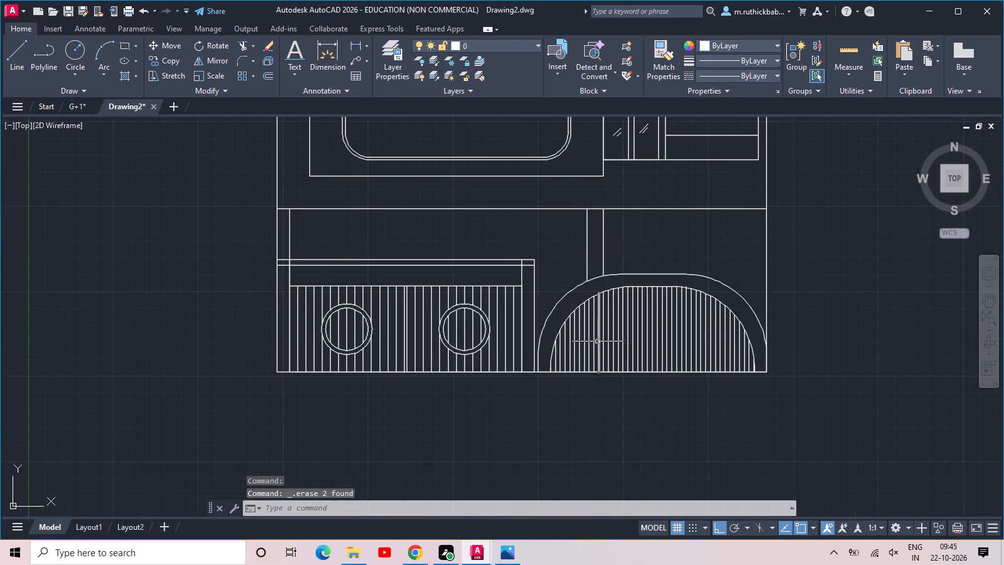
{"action": "middle_click_drag", "start_coordinate": [586, 249], "coordinate": [498, 363]}
{"action": "scroll", "coordinate": [483, 326], "scroll_direction": "down", "scroll_amount": 2}
{"action": "scroll", "coordinate": [483, 326], "scroll_direction": "up", "scroll_amount": 1}
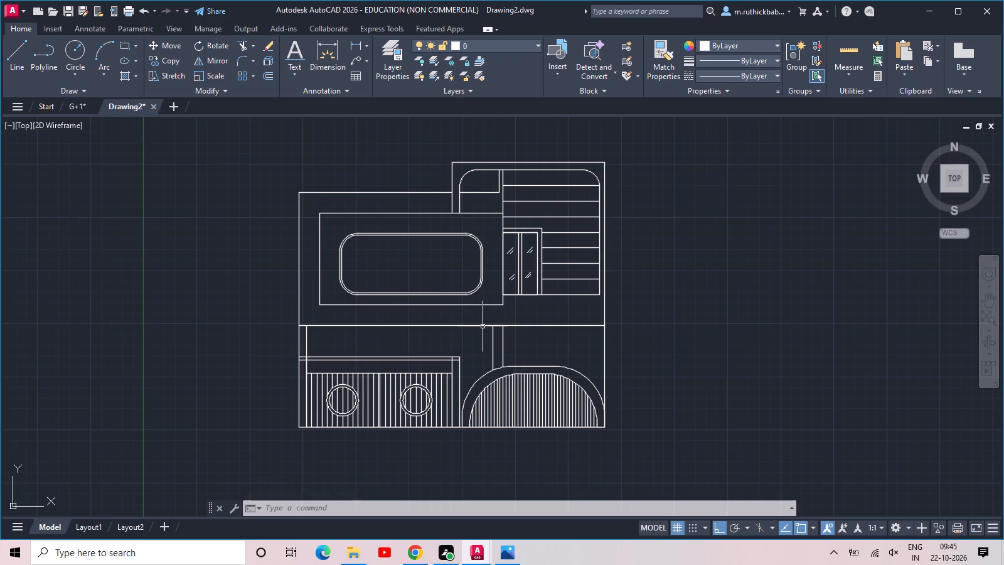
{"action": "type", "text": "l"}
{"action": "key", "text": "space"}
{"action": "middle_click_drag", "start_coordinate": [379, 313], "coordinate": [609, 309]}
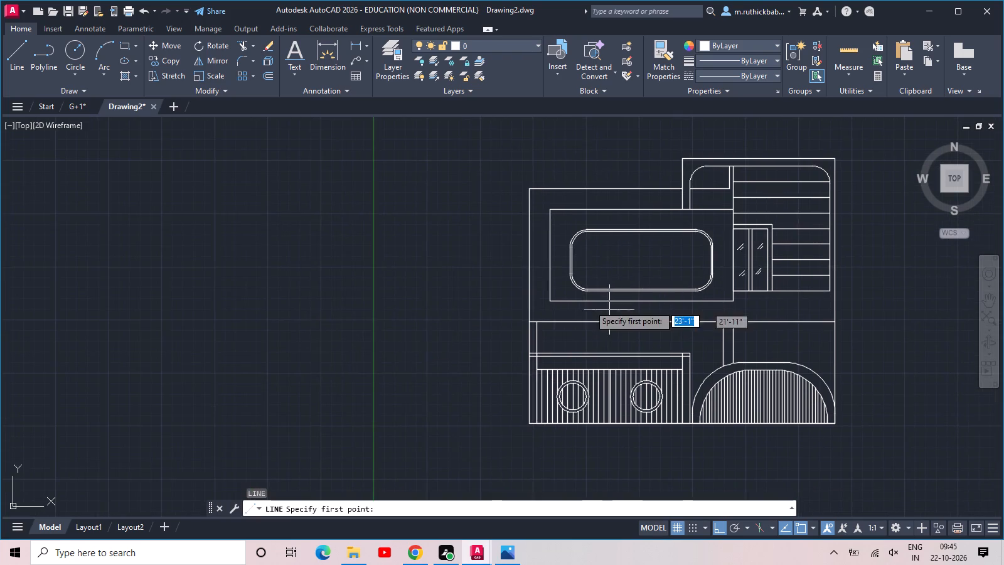
{"action": "scroll", "coordinate": [584, 284], "scroll_direction": "up", "scroll_amount": 2}
{"action": "middle_click_drag", "start_coordinate": [802, 268], "coordinate": [772, 303]}
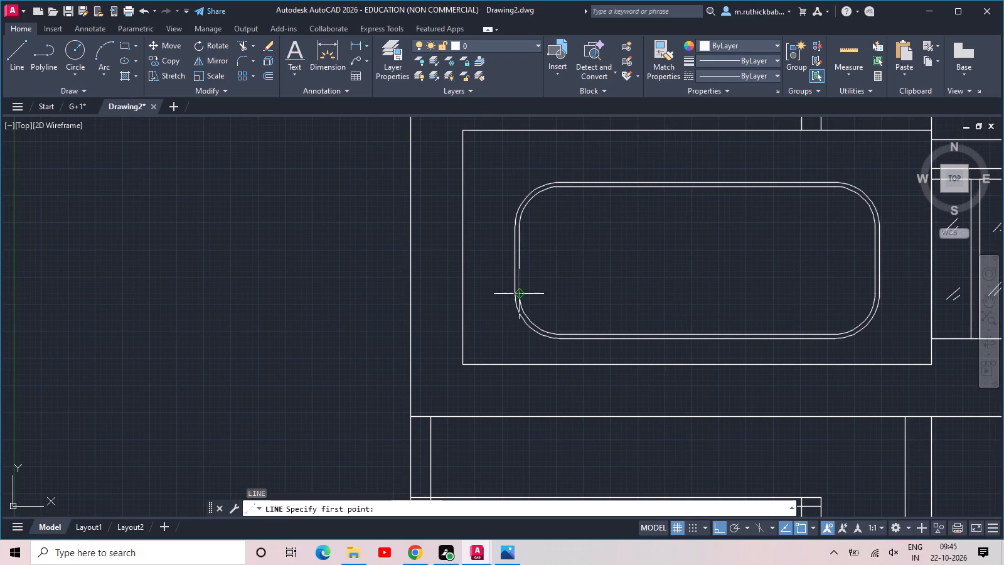
{"action": "left_click", "coordinate": [520, 296]}
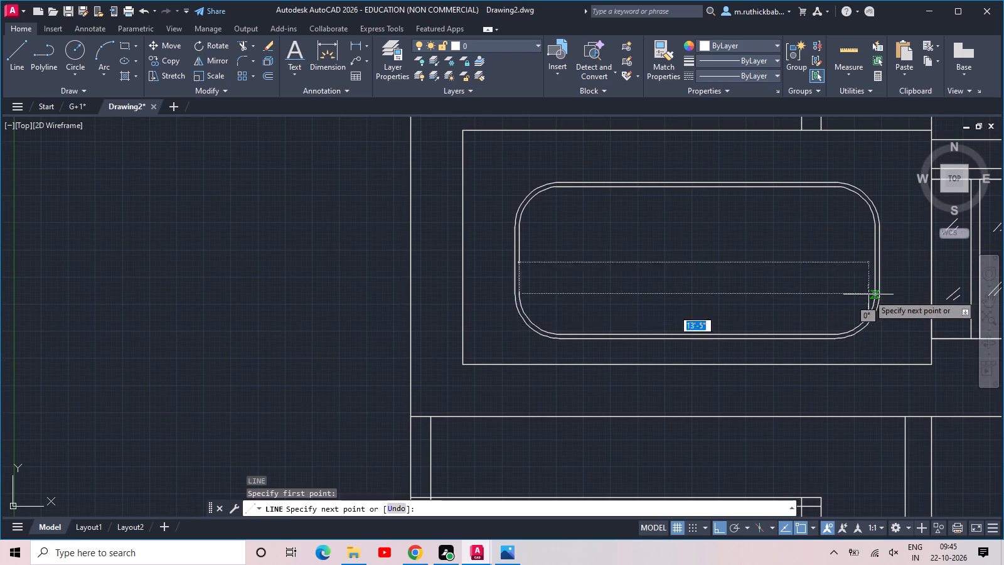
{"action": "left_click", "coordinate": [873, 294]}
{"action": "key", "text": "Escape"}
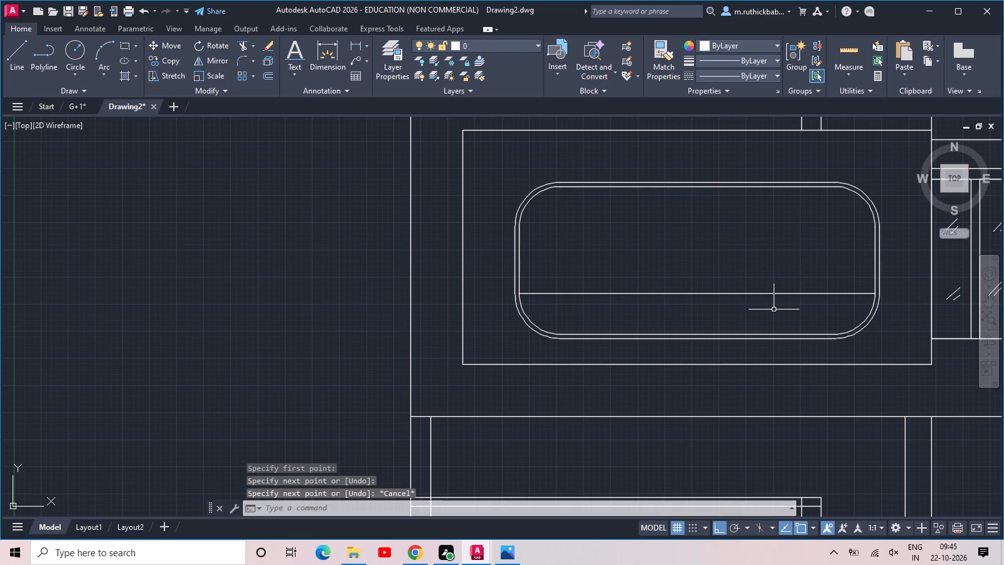
Offset the new horizontal line in the rounded window 1" upward.
{"action": "type", "text": "off"}
{"action": "key", "text": "space"}
{"action": "key", "text": "1"}
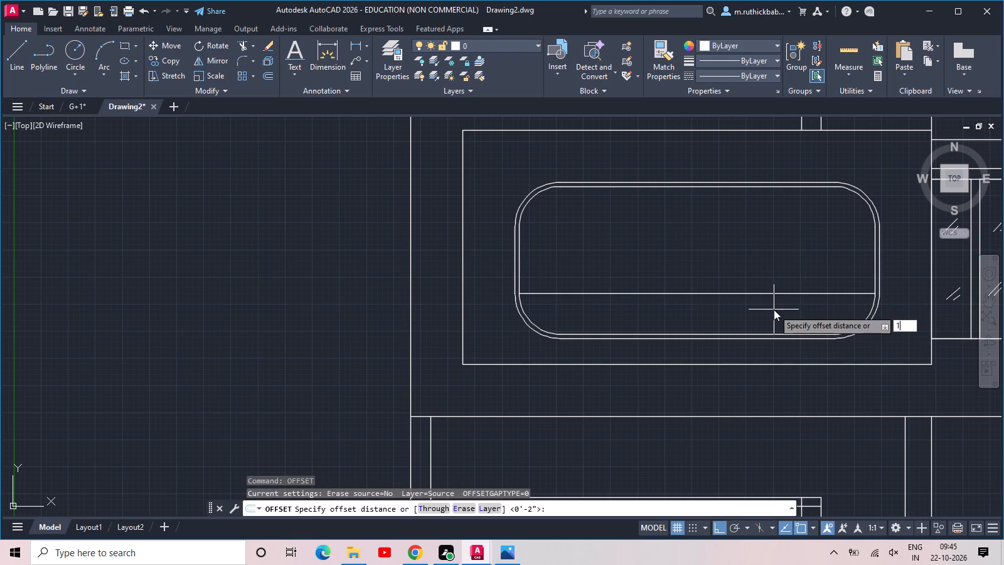
{"action": "key", "text": "space"}
{"action": "left_click", "coordinate": [772, 294]}
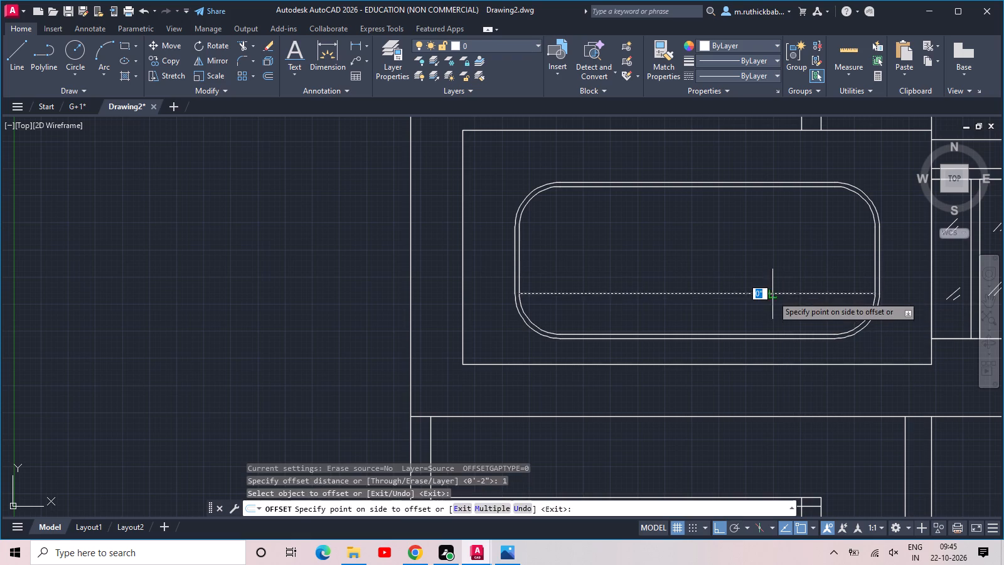
{"action": "left_click", "coordinate": [772, 300]}
{"action": "key", "text": "Escape"}
Draw a vertical line about 1'-8" long from the horizontal pair's midpoint to the inner frame's bottom edge.
{"action": "key", "text": "l"}
{"action": "key", "text": "space"}
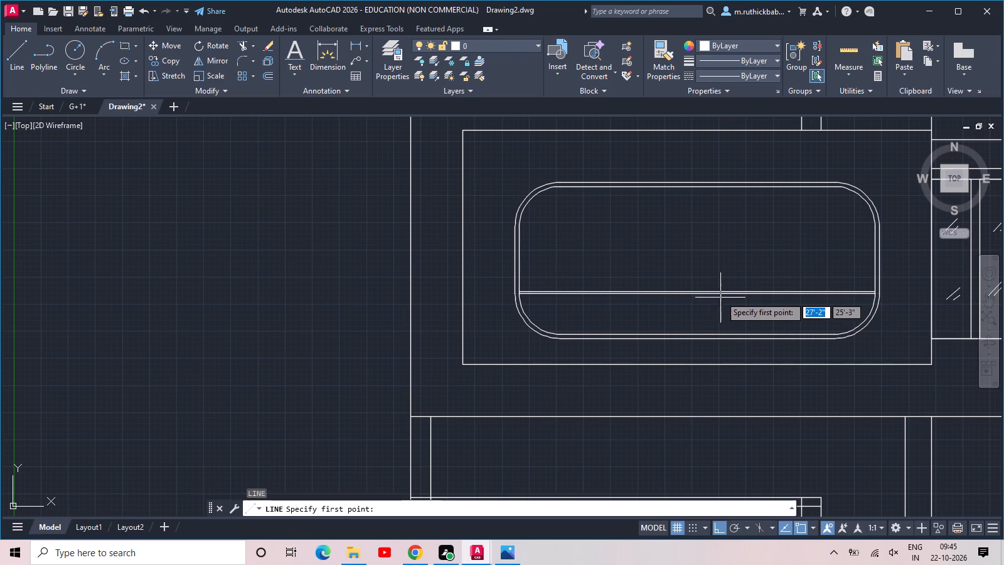
{"action": "left_click", "coordinate": [698, 293]}
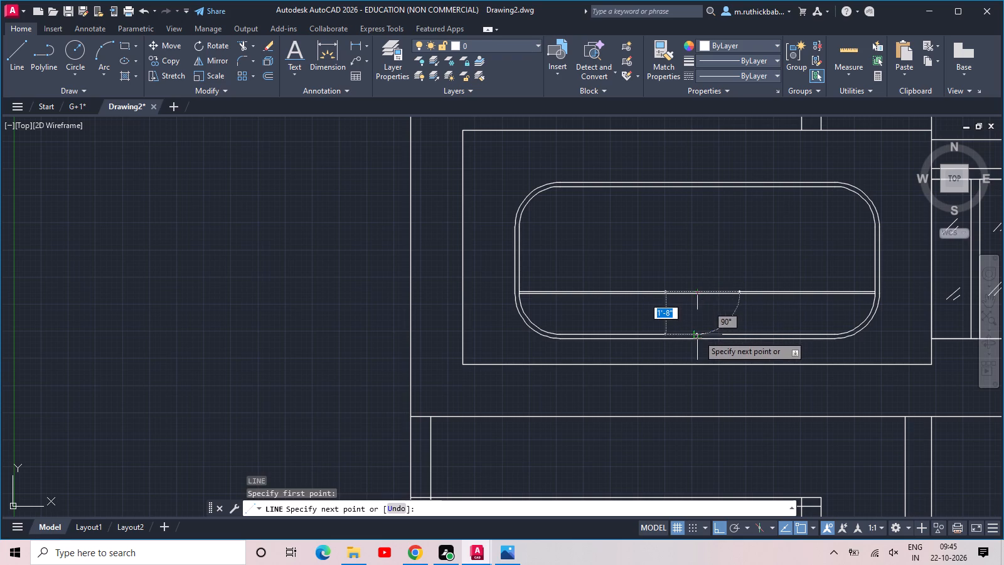
{"action": "left_click", "coordinate": [698, 335]}
{"action": "key", "text": "space"}
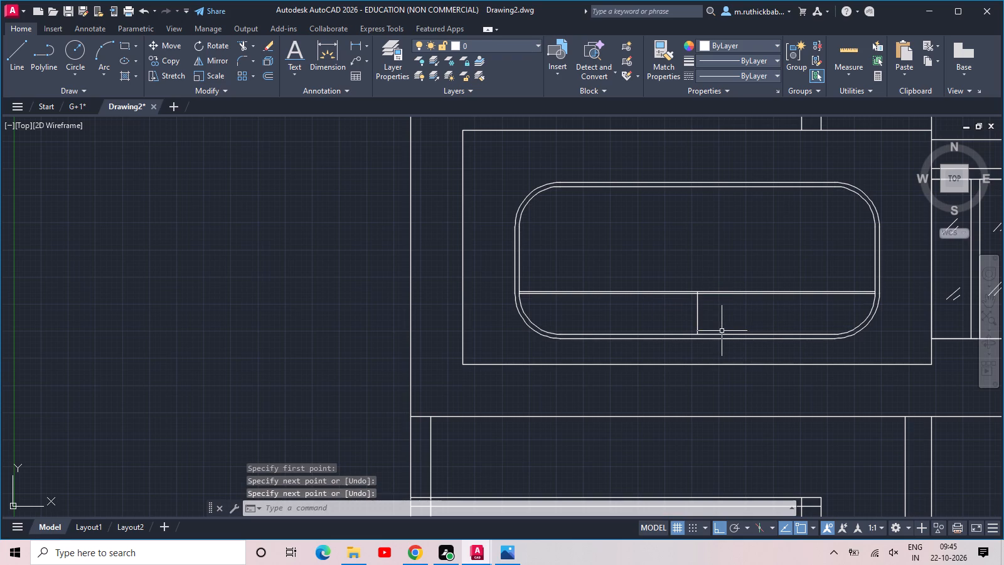
Offset the short vertical centre line in the rounded window 1" to the right.
{"action": "type", "text": "off 1"}
{"action": "key", "text": "space"}
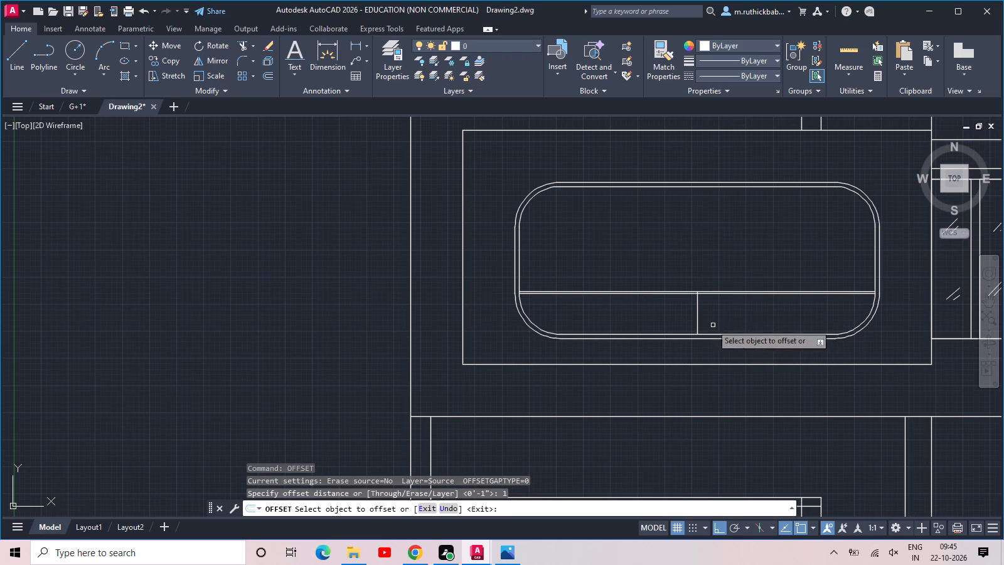
{"action": "left_click", "coordinate": [697, 308]}
{"action": "left_click", "coordinate": [709, 308]}
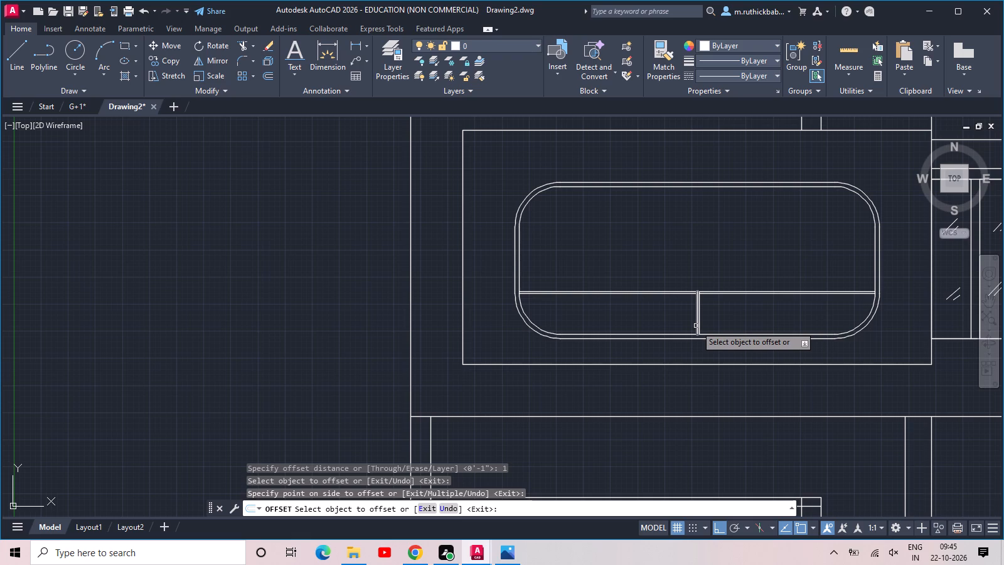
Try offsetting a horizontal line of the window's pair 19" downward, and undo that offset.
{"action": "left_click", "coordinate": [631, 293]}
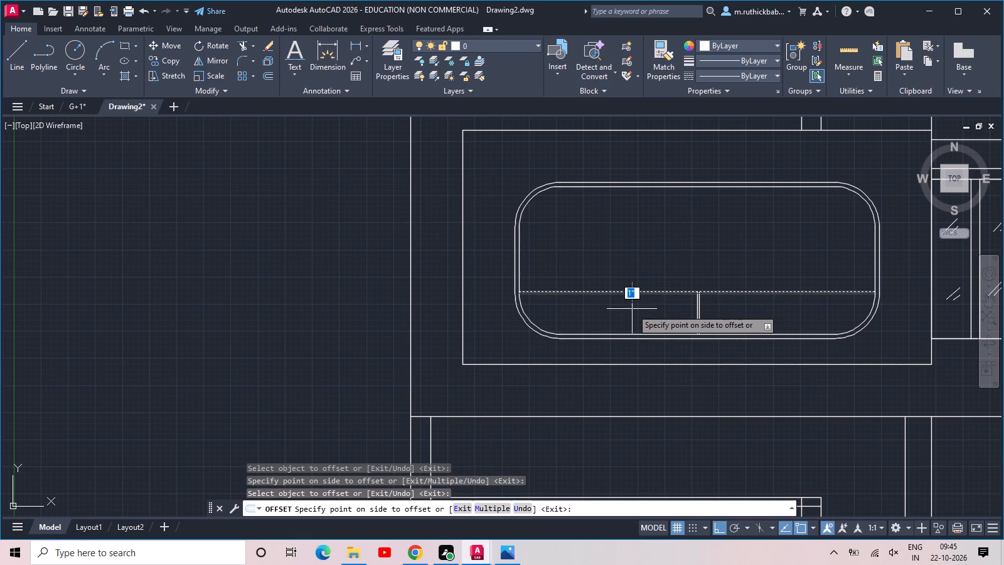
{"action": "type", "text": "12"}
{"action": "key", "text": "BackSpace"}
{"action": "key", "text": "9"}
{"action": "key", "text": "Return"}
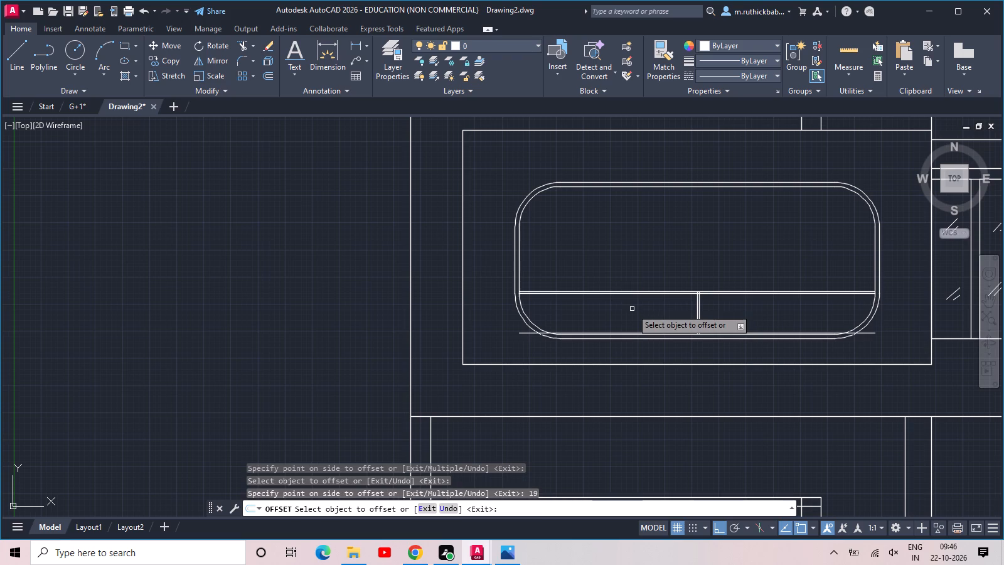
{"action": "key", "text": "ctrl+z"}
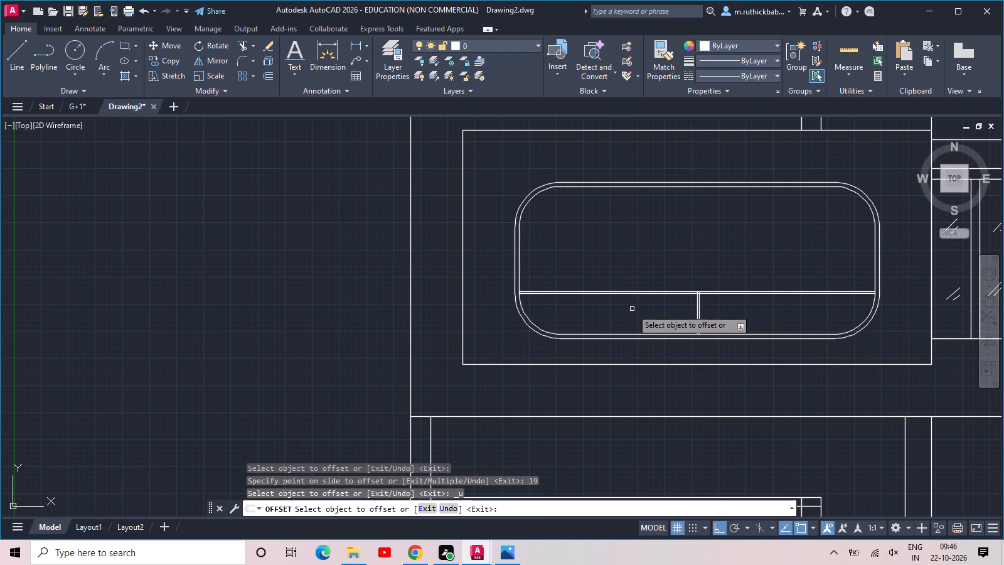
Offset the pair's lower line 6" downward and offset that copy by 1" to form a second rail.
{"action": "scroll", "coordinate": [633, 308], "scroll_direction": "up", "scroll_amount": 2}
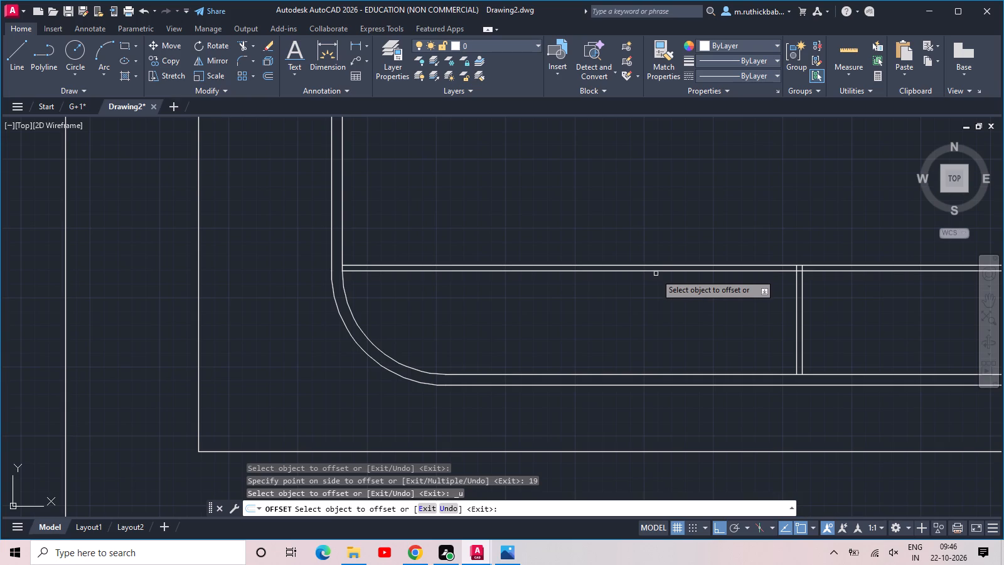
{"action": "left_click", "coordinate": [655, 272]}
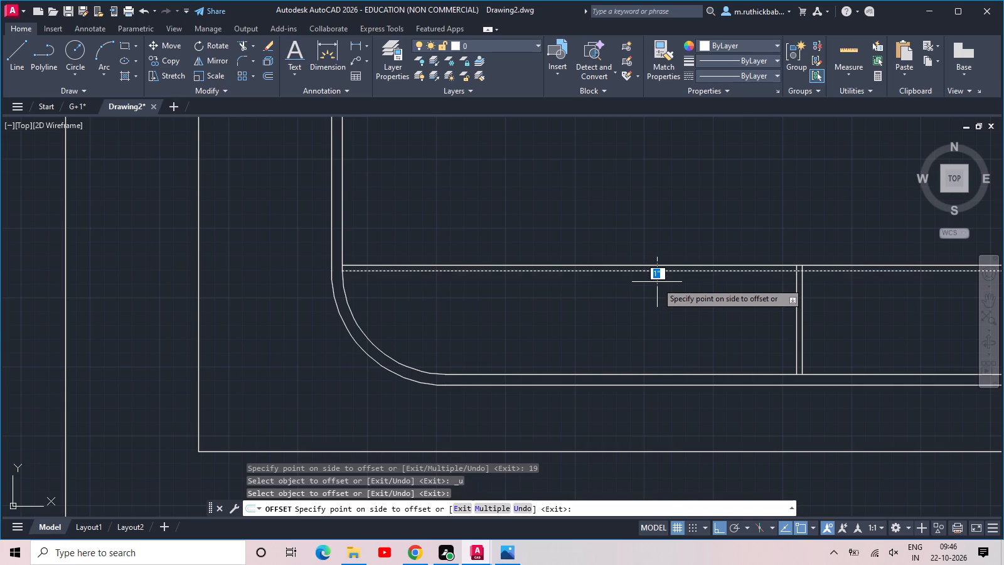
{"action": "type", "text": "6"}
{"action": "key", "text": "space"}
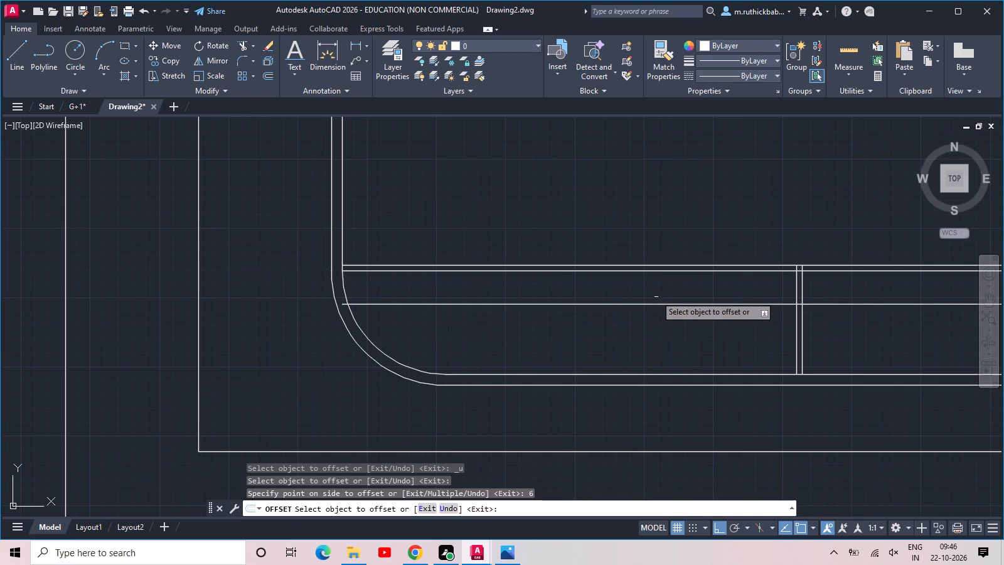
{"action": "left_click", "coordinate": [654, 304]}
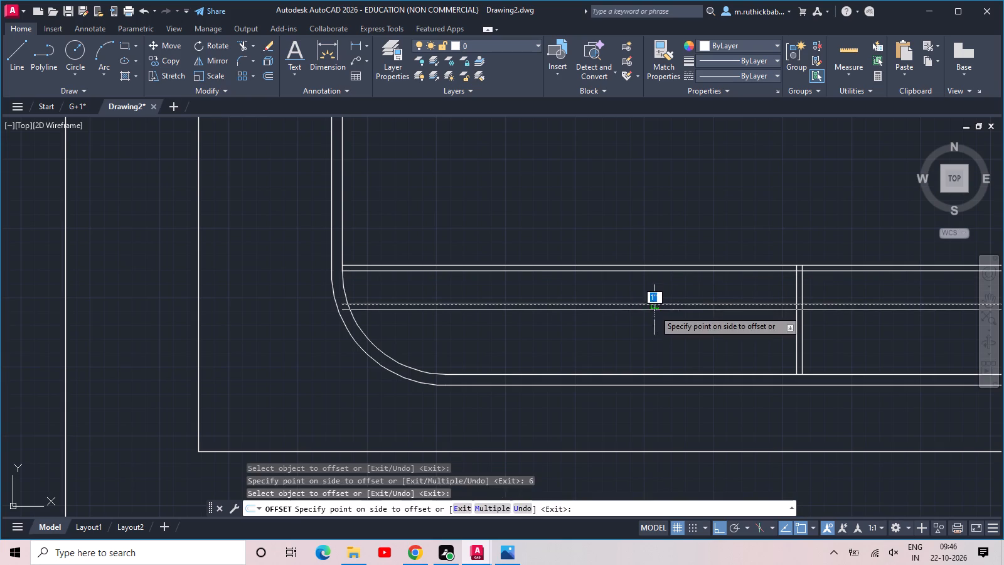
{"action": "left_click", "coordinate": [654, 310]}
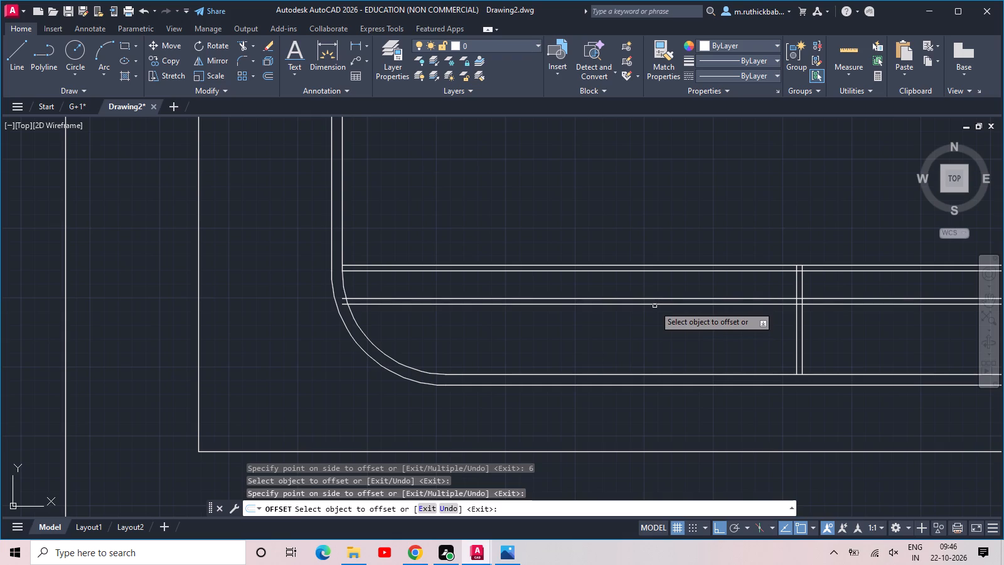
Offset the second rail's lower line 6" downward and offset that copy by 1" to form a third rail.
{"action": "left_click", "coordinate": [654, 306]}
{"action": "type", "text": "6"}
{"action": "key", "text": "space"}
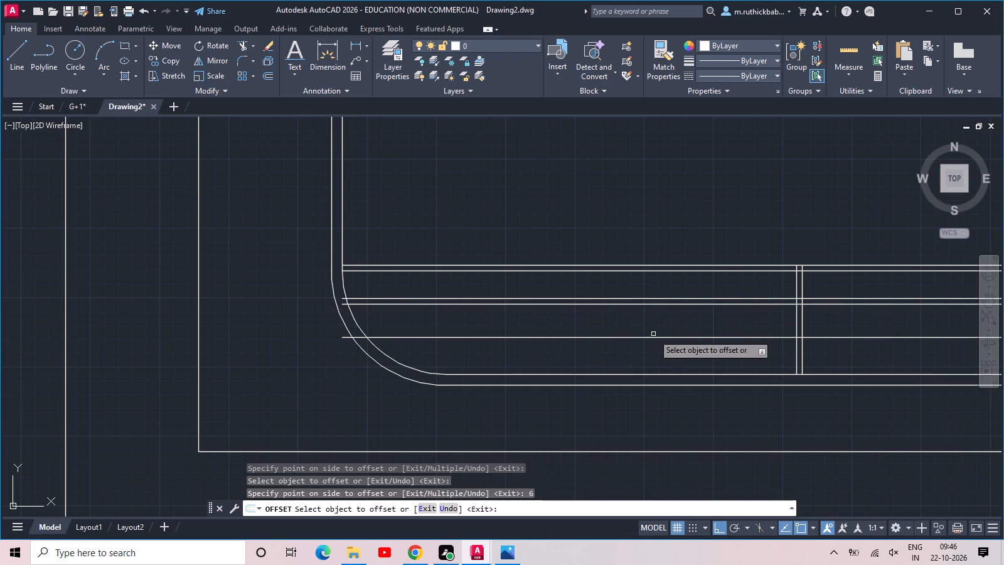
{"action": "left_click", "coordinate": [653, 336]}
{"action": "left_click", "coordinate": [654, 337]}
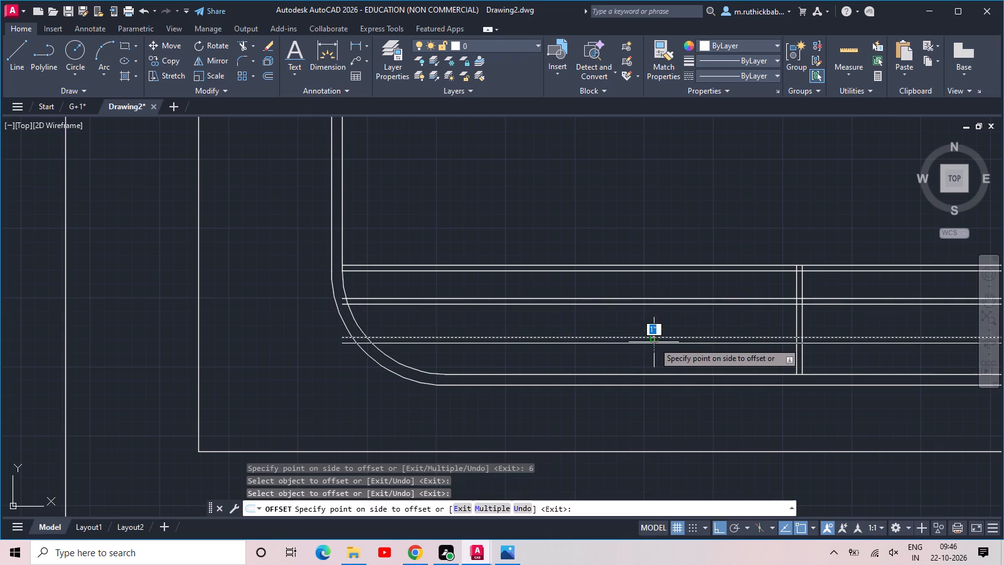
{"action": "left_click", "coordinate": [654, 342]}
{"action": "key", "text": "Escape"}
Trim the second and third rails where they cross the inner frame at both rounded bottom corners of the window.
{"action": "type", "text": "tr"}
{"action": "key", "text": "space"}
{"action": "key", "text": "space"}
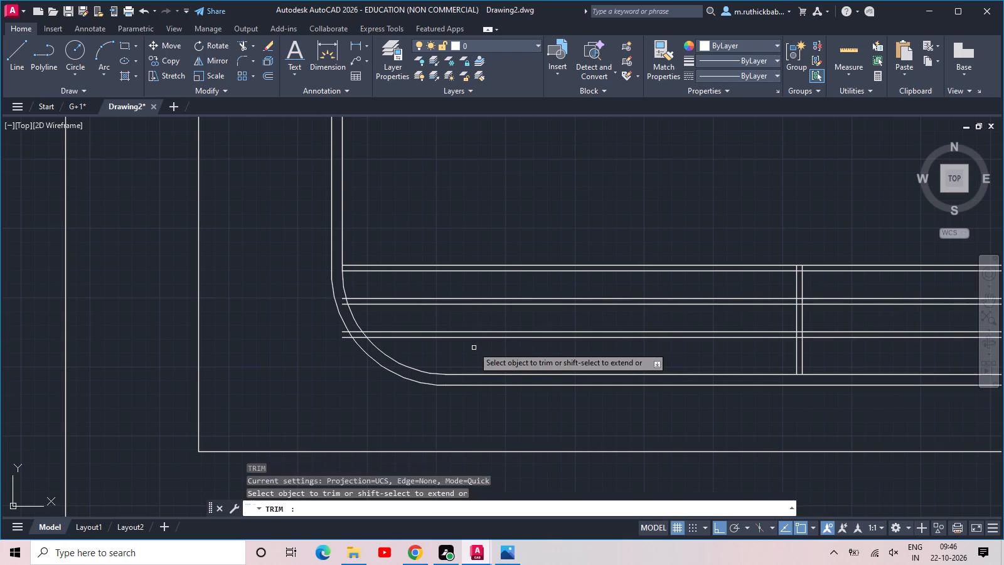
{"action": "scroll", "coordinate": [339, 294], "scroll_direction": "up", "scroll_amount": 2}
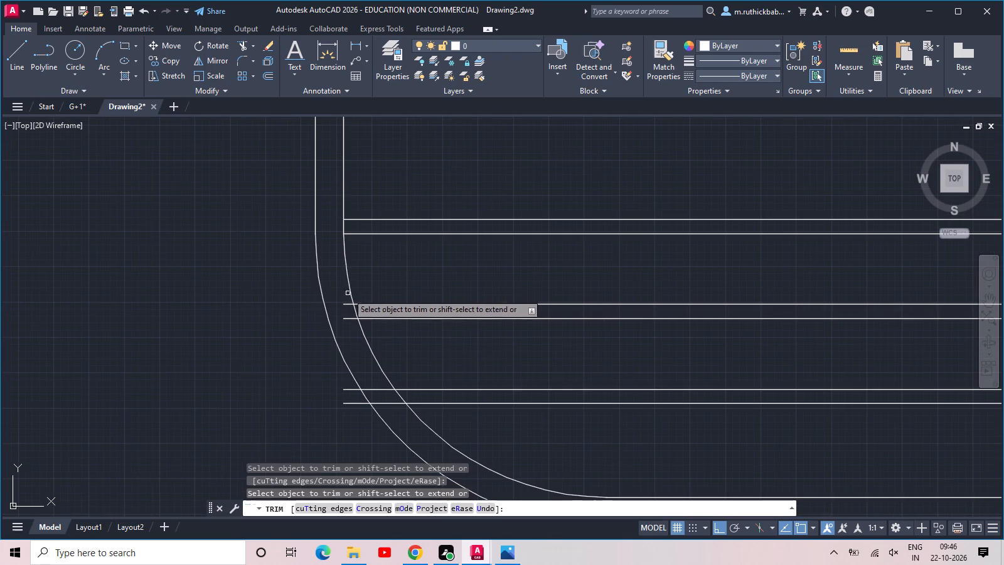
{"action": "left_click", "coordinate": [341, 291]}
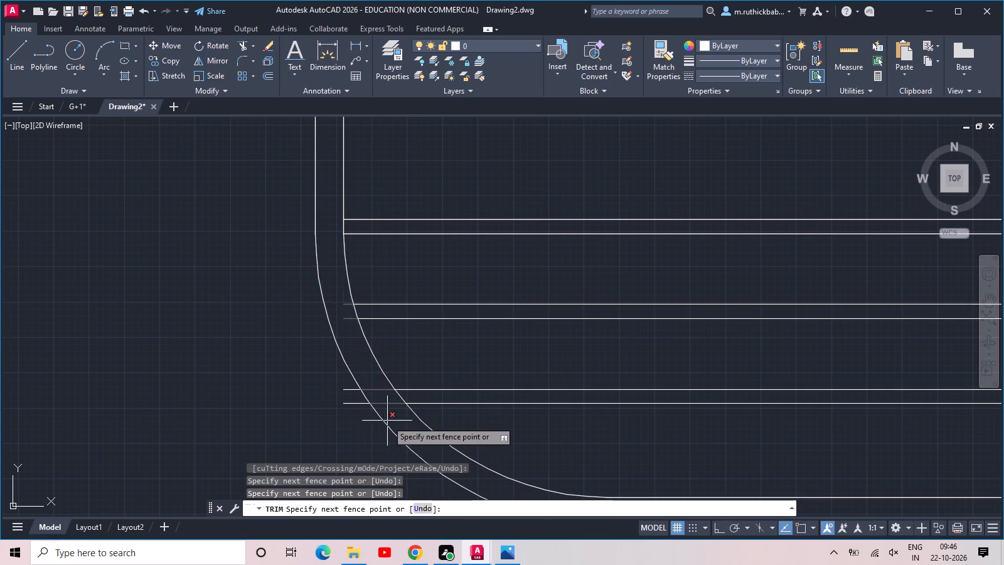
{"action": "left_click", "coordinate": [388, 417]}
{"action": "scroll", "coordinate": [404, 365], "scroll_direction": "down", "scroll_amount": 1}
{"action": "scroll", "coordinate": [764, 405], "scroll_direction": "down", "scroll_amount": 1}
{"action": "middle_click_drag", "start_coordinate": [770, 406], "coordinate": [220, 399]}
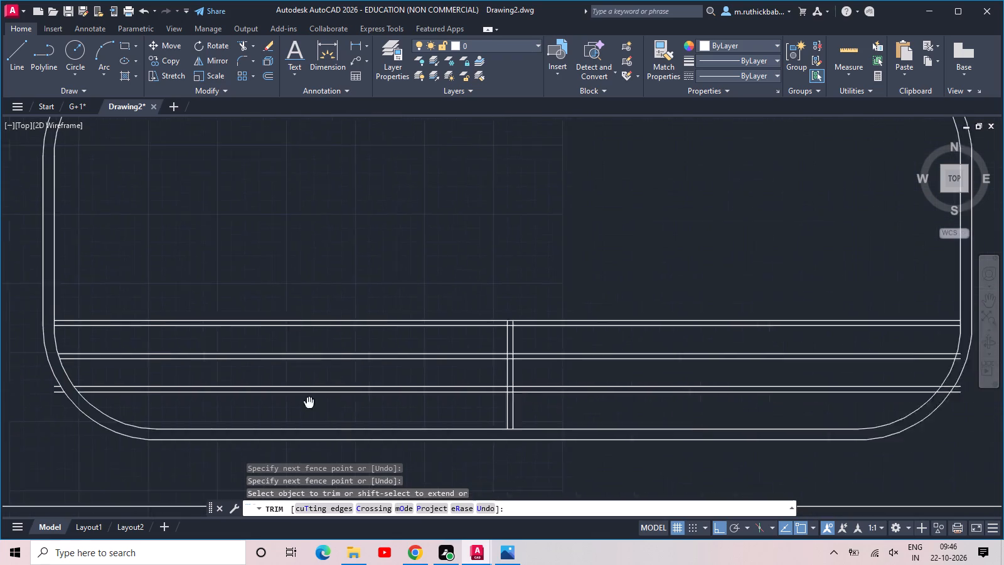
{"action": "middle_click_drag", "start_coordinate": [220, 399], "coordinate": [100, 389]}
{"action": "scroll", "coordinate": [753, 385], "scroll_direction": "up", "scroll_amount": 2}
{"action": "left_click_drag", "start_coordinate": [749, 253], "coordinate": [747, 259]}
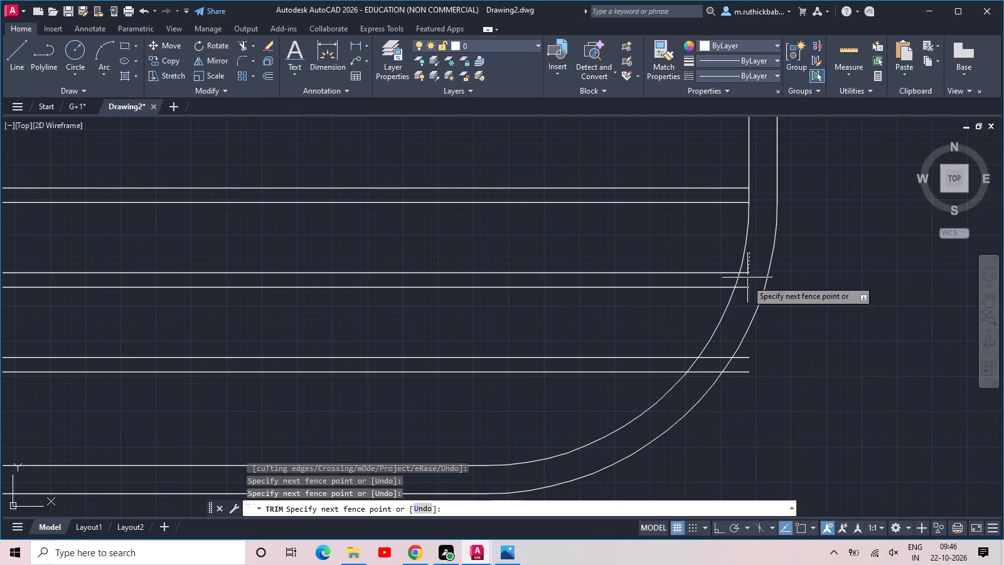
{"action": "left_click", "coordinate": [703, 389]}
{"action": "key", "text": "Escape"}
Erase the leftover third-rail line pieces beyond the inner frame at both bottom corners of the rounded window.
{"action": "left_click_drag", "start_coordinate": [717, 336], "coordinate": [723, 365]}
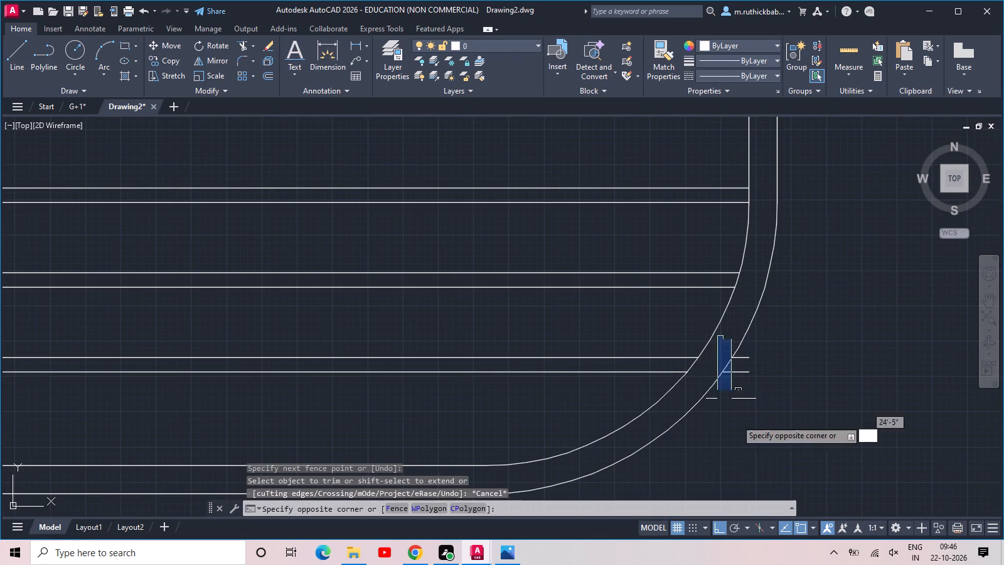
{"action": "left_click", "coordinate": [777, 428]}
{"action": "scroll", "coordinate": [745, 420], "scroll_direction": "down", "scroll_amount": 2}
{"action": "middle_click_drag", "start_coordinate": [334, 386], "coordinate": [1003, 352]}
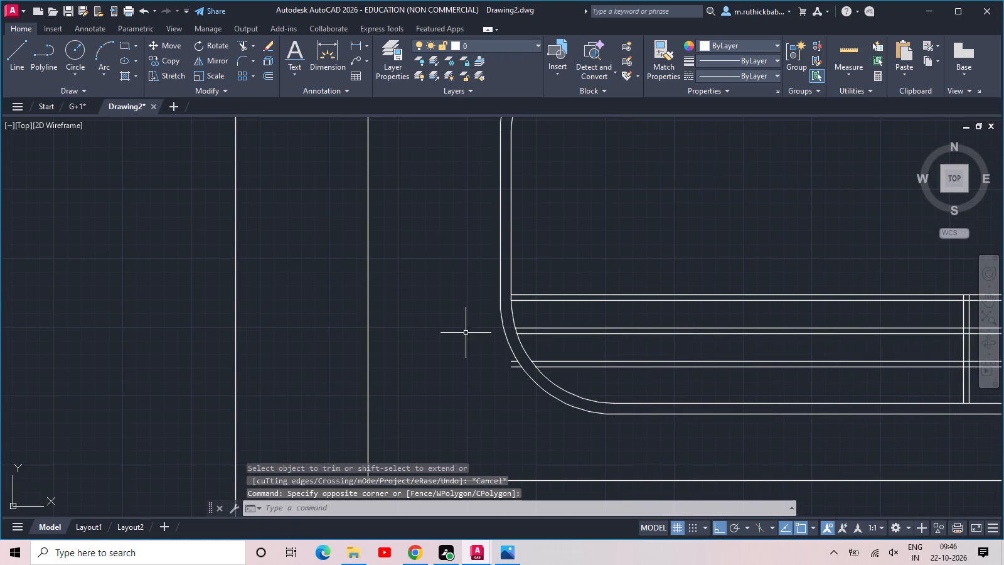
{"action": "left_click", "coordinate": [489, 342]}
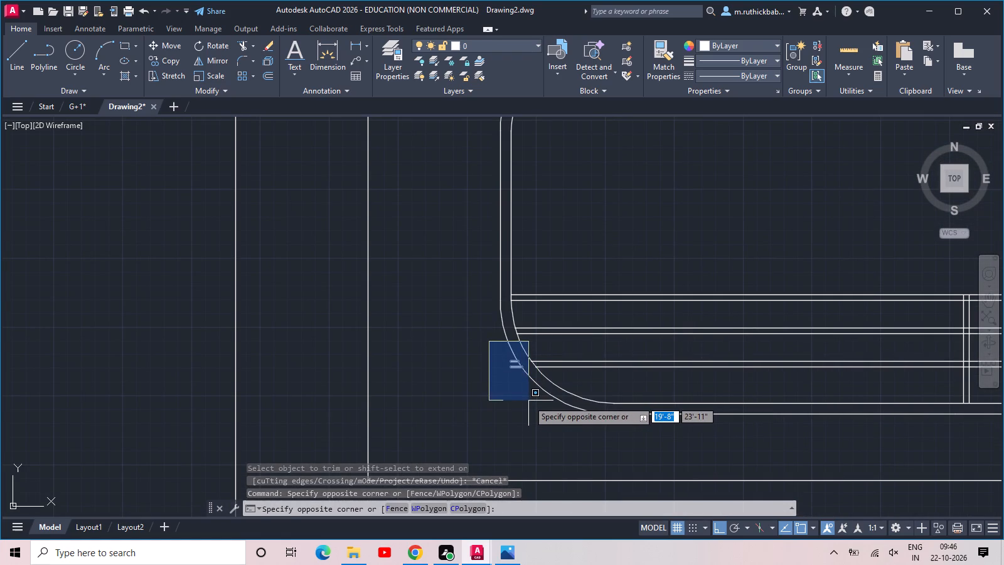
{"action": "left_click", "coordinate": [526, 402]}
{"action": "key", "text": "Delete"}
{"action": "scroll", "coordinate": [536, 404], "scroll_direction": "down", "scroll_amount": 2}
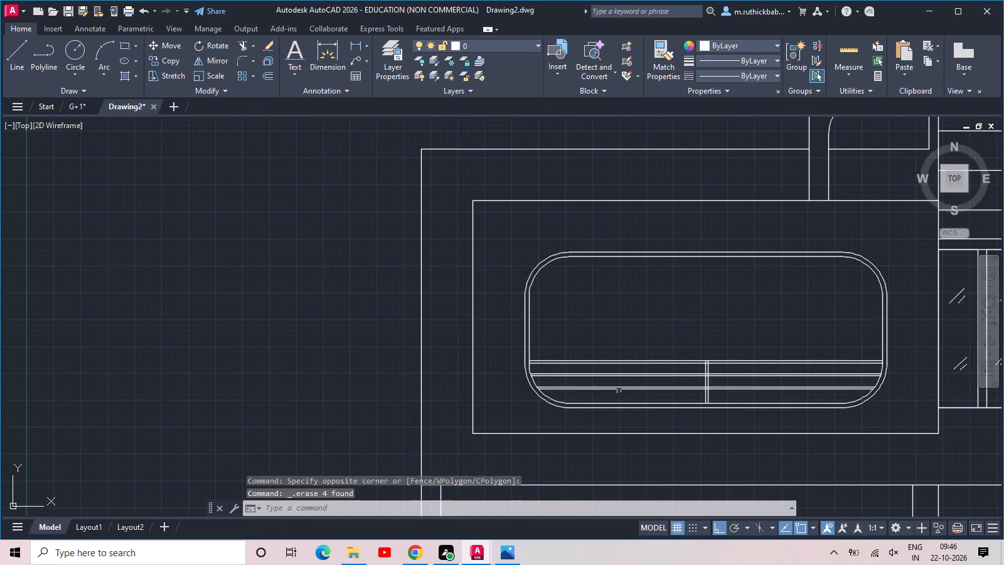
{"action": "middle_click_drag", "start_coordinate": [624, 390], "coordinate": [582, 402]}
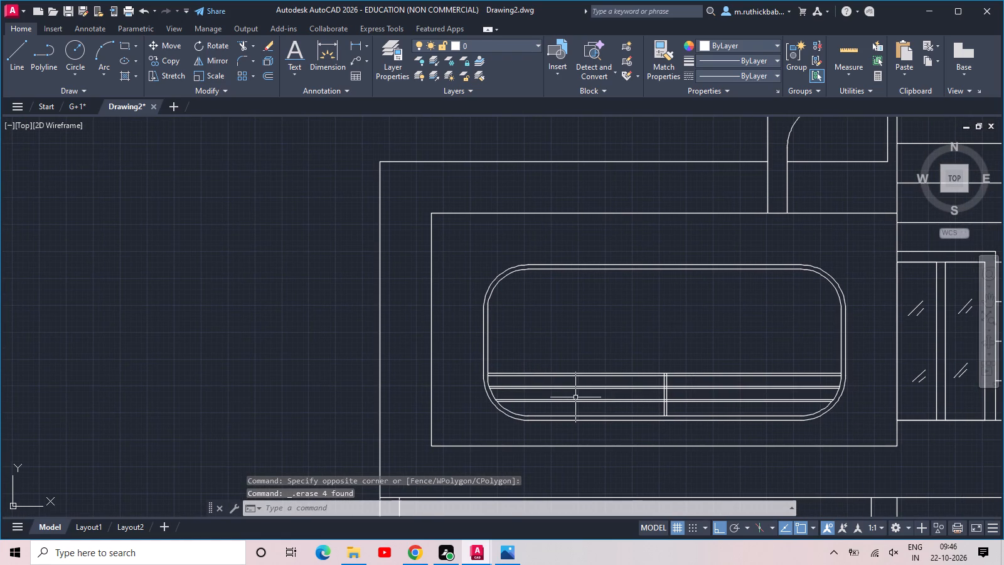
Copy the central vertical post pair to both ends of the window's straight inner bottom line.
{"action": "scroll", "coordinate": [575, 397], "scroll_direction": "up", "scroll_amount": 2}
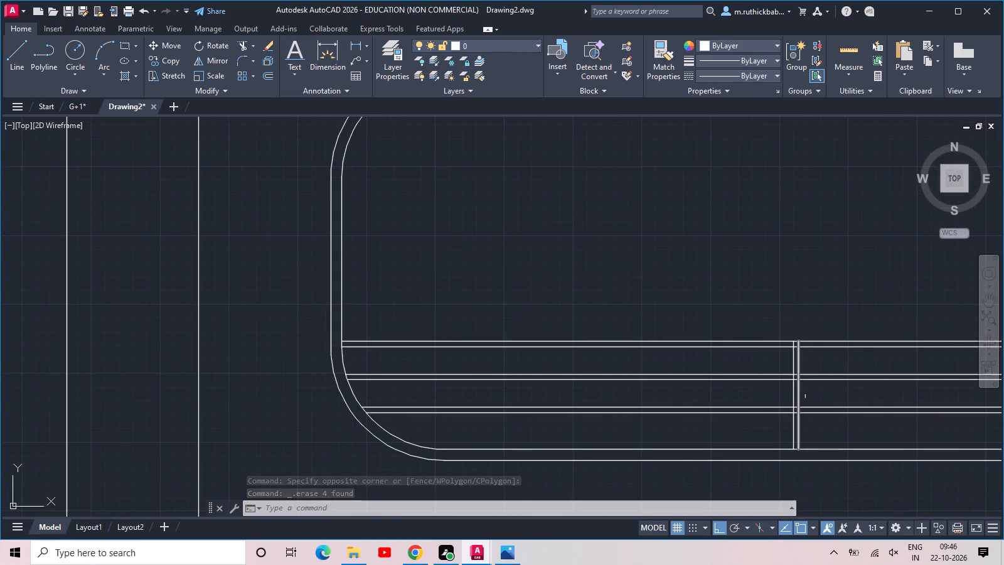
{"action": "left_click", "coordinate": [809, 392]}
{"action": "left_click", "coordinate": [763, 394]}
{"action": "key", "text": "c"}
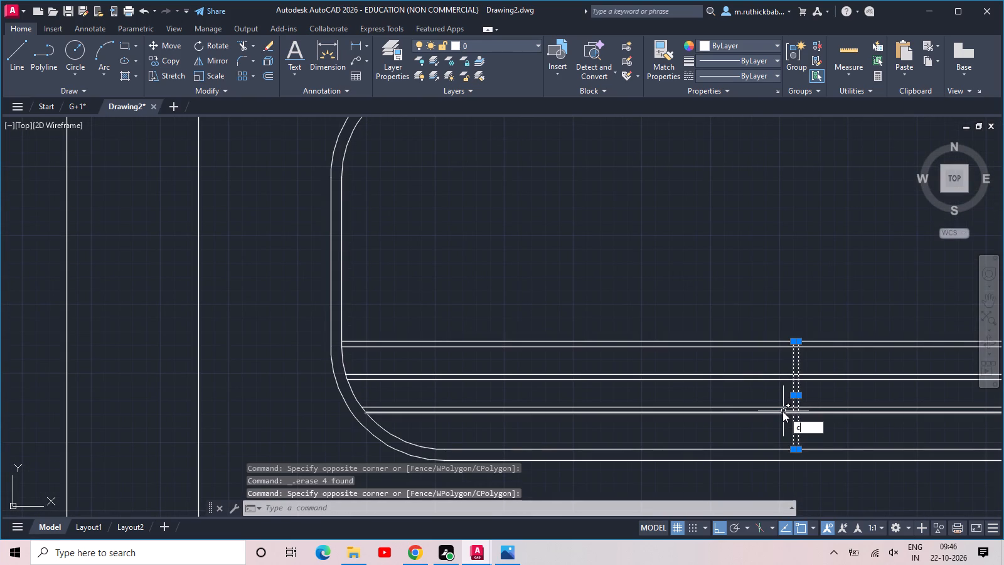
{"action": "type", "text": "o"}
{"action": "key", "text": "space"}
{"action": "left_click", "coordinate": [793, 448]}
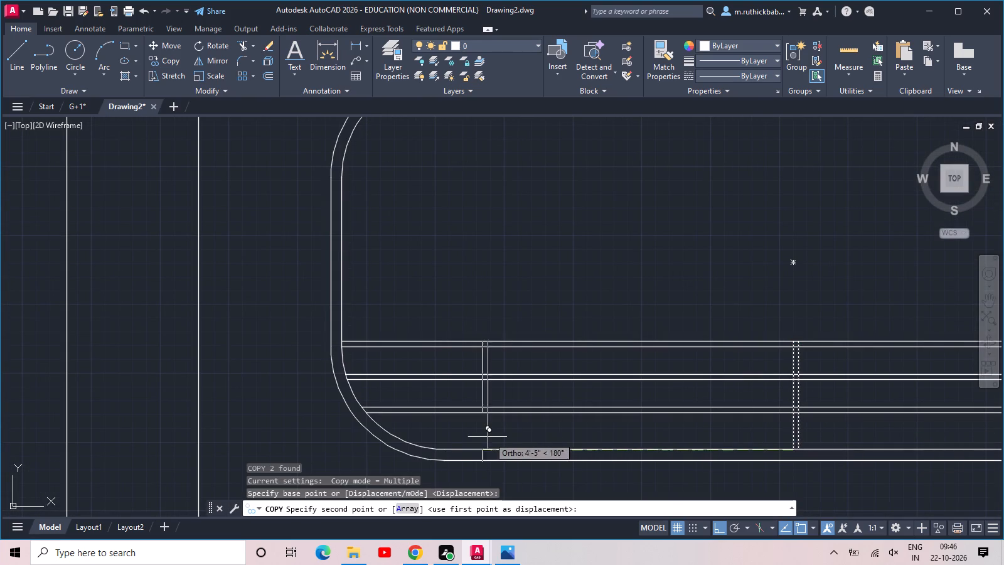
{"action": "left_click", "coordinate": [432, 449]}
{"action": "middle_click_drag", "start_coordinate": [615, 451], "coordinate": [405, 441]}
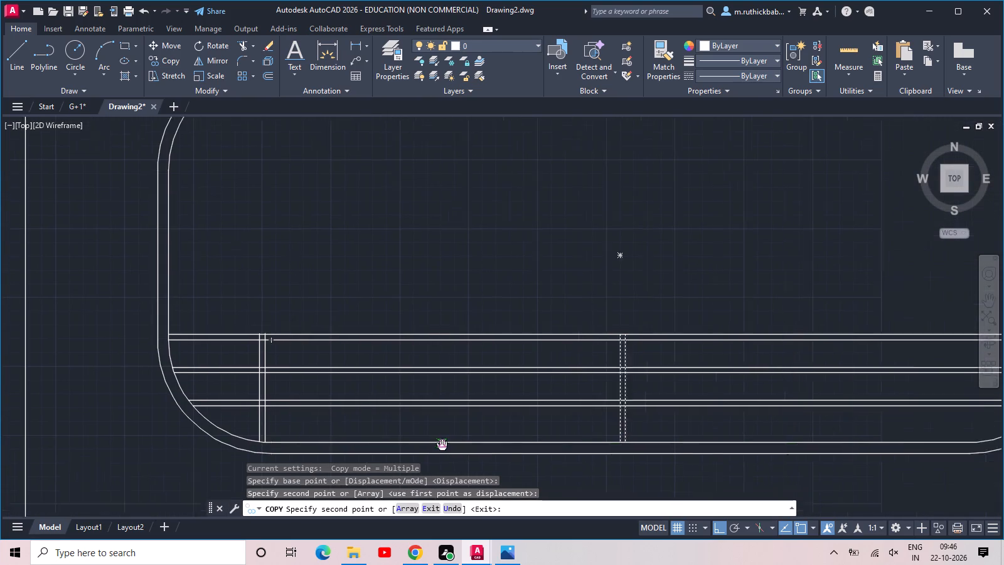
{"action": "middle_click_drag", "start_coordinate": [405, 441], "coordinate": [314, 426]}
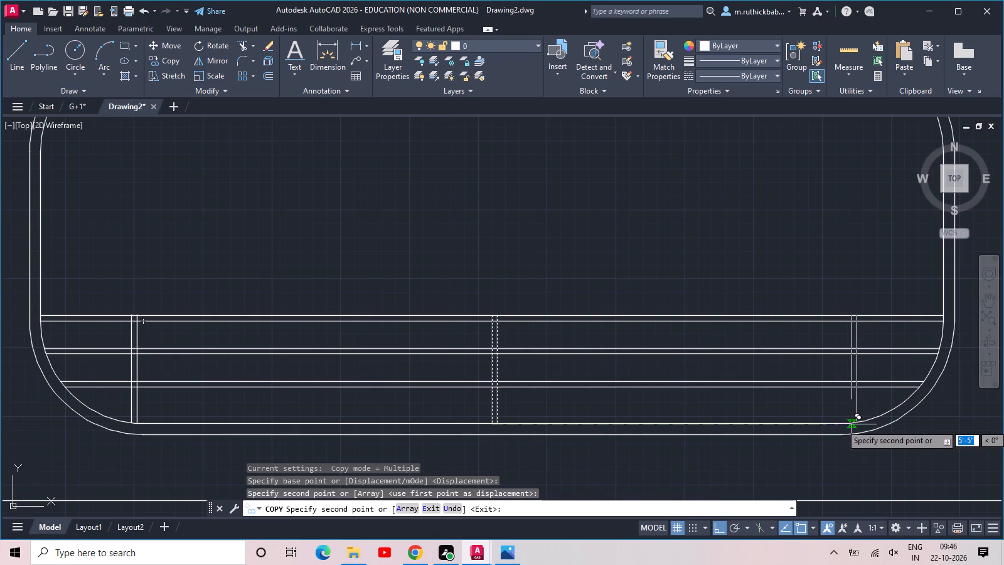
{"action": "left_click", "coordinate": [840, 426]}
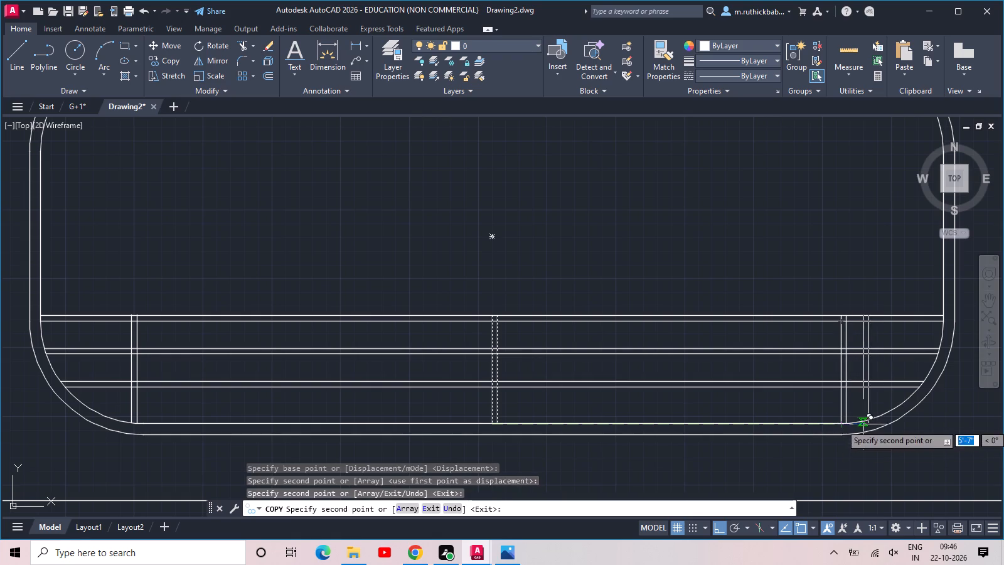
{"action": "key", "text": "Escape"}
Draw a rectangle about 2' wide and 3'-9" high from the rounded window's left inner edge down to its inner bottom line.
{"action": "scroll", "coordinate": [894, 421], "scroll_direction": "down", "scroll_amount": 2}
{"action": "middle_click_drag", "start_coordinate": [897, 421], "coordinate": [653, 411]}
{"action": "middle_click_drag", "start_coordinate": [773, 413], "coordinate": [603, 406]}
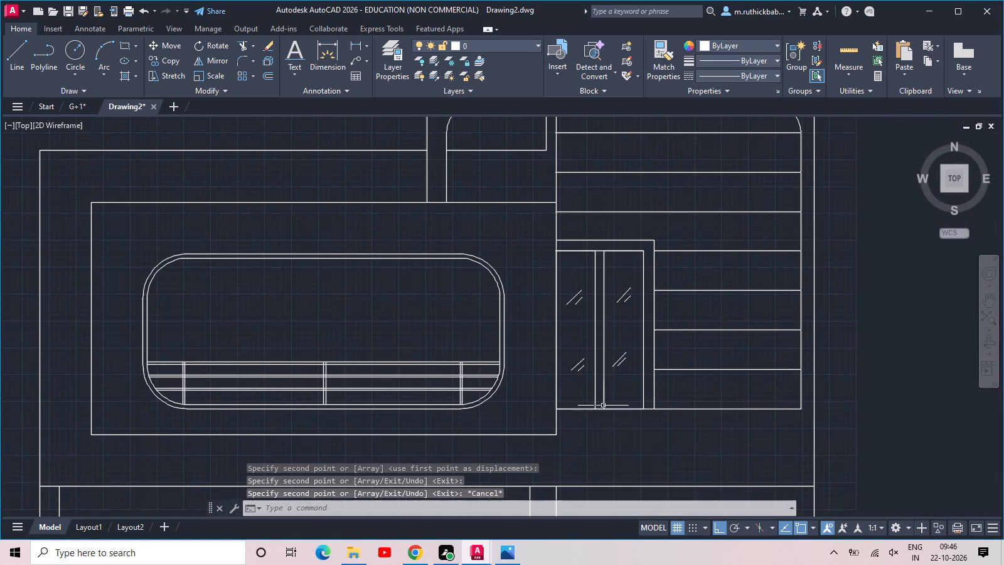
{"action": "middle_click_drag", "start_coordinate": [569, 431], "coordinate": [1003, 466]}
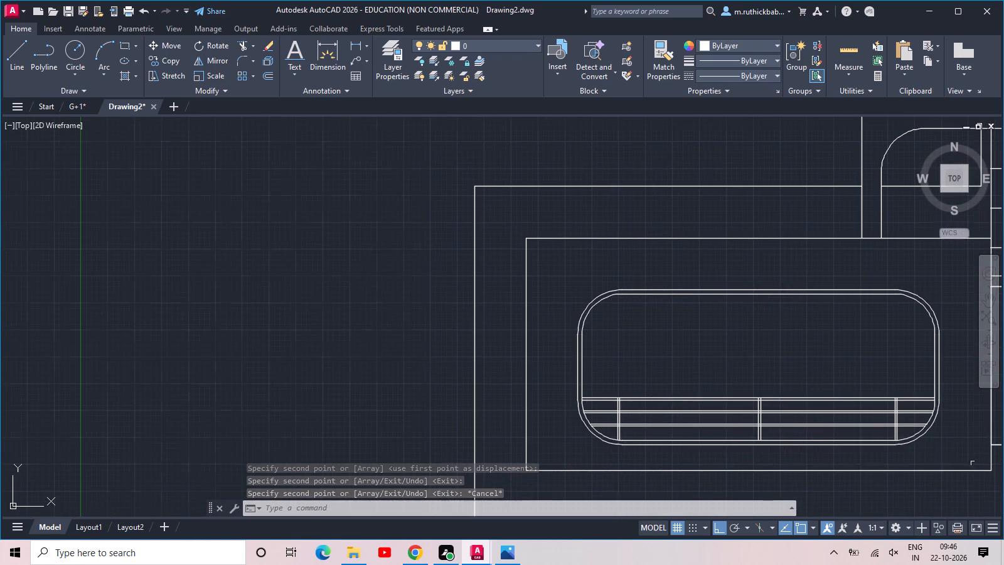
{"action": "middle_click_drag", "start_coordinate": [782, 403], "coordinate": [792, 388]}
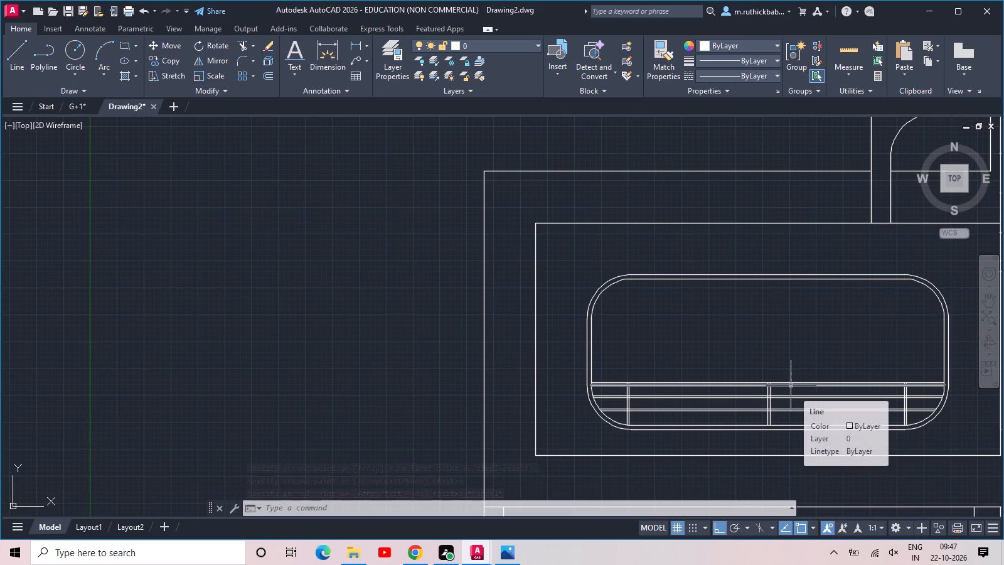
{"action": "type", "text": "rec"}
{"action": "key", "text": "space"}
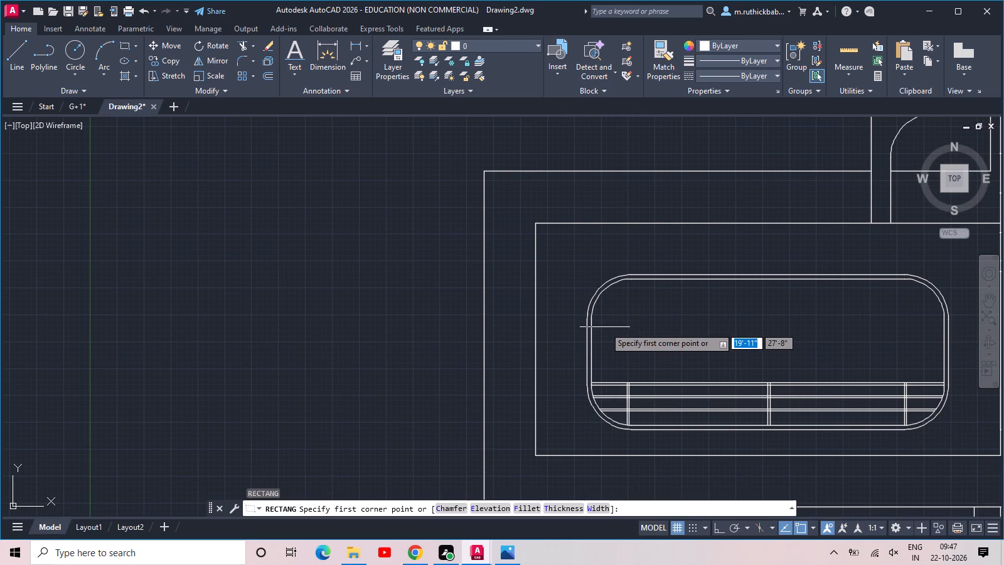
{"action": "left_click", "coordinate": [594, 326]}
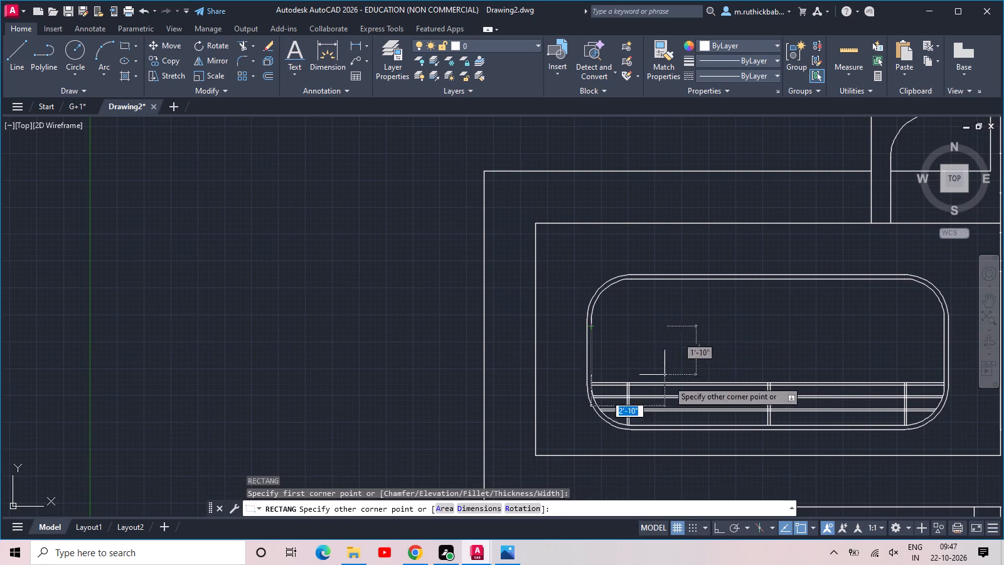
{"action": "middle_click_drag", "start_coordinate": [643, 418], "coordinate": [661, 381]}
{"action": "scroll", "coordinate": [661, 385], "scroll_direction": "up", "scroll_amount": 1}
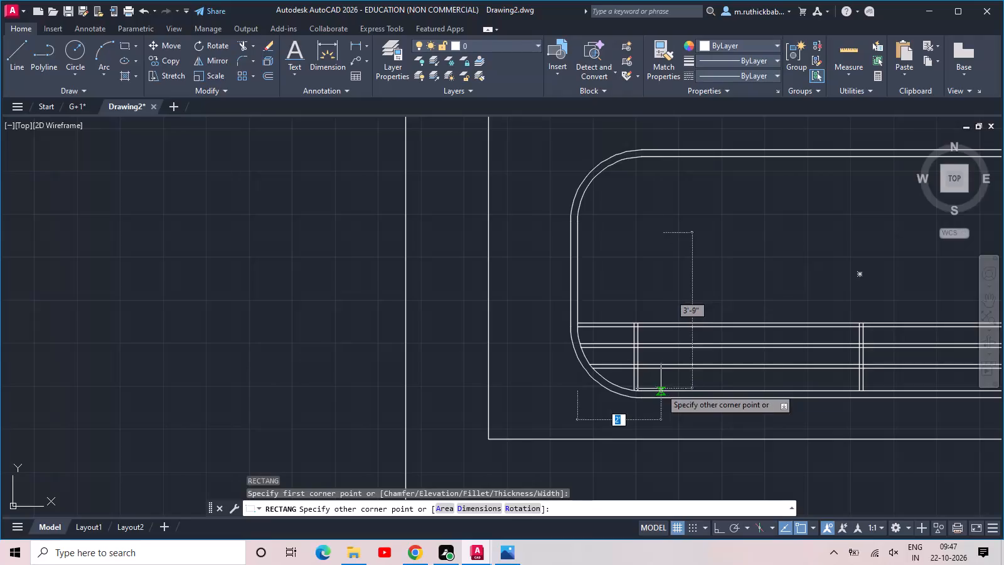
{"action": "left_click", "coordinate": [660, 392]}
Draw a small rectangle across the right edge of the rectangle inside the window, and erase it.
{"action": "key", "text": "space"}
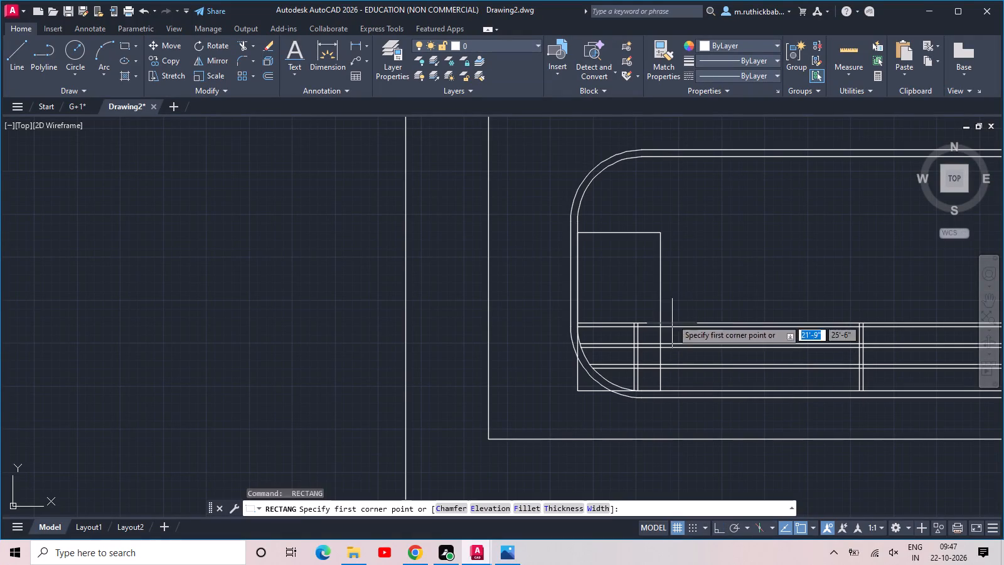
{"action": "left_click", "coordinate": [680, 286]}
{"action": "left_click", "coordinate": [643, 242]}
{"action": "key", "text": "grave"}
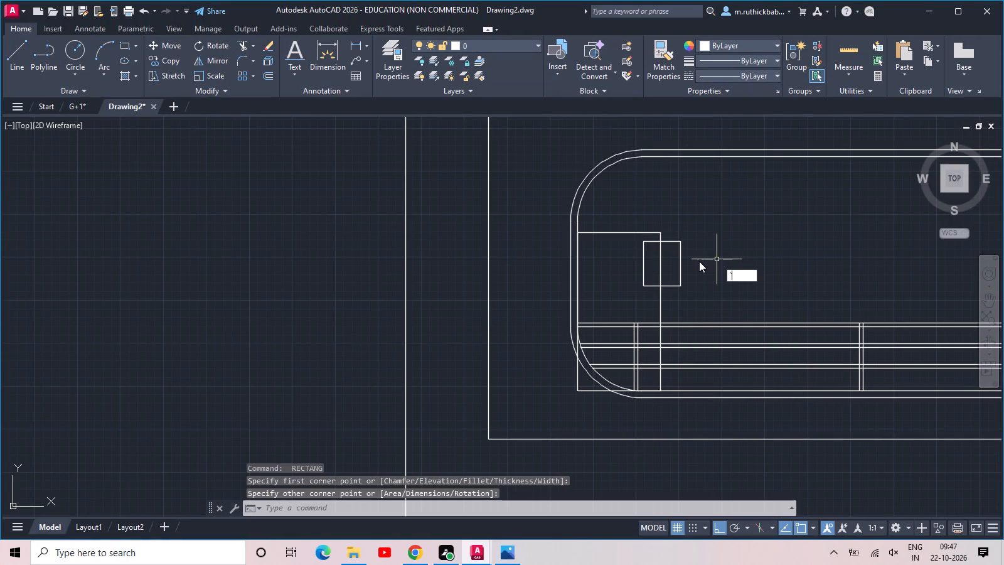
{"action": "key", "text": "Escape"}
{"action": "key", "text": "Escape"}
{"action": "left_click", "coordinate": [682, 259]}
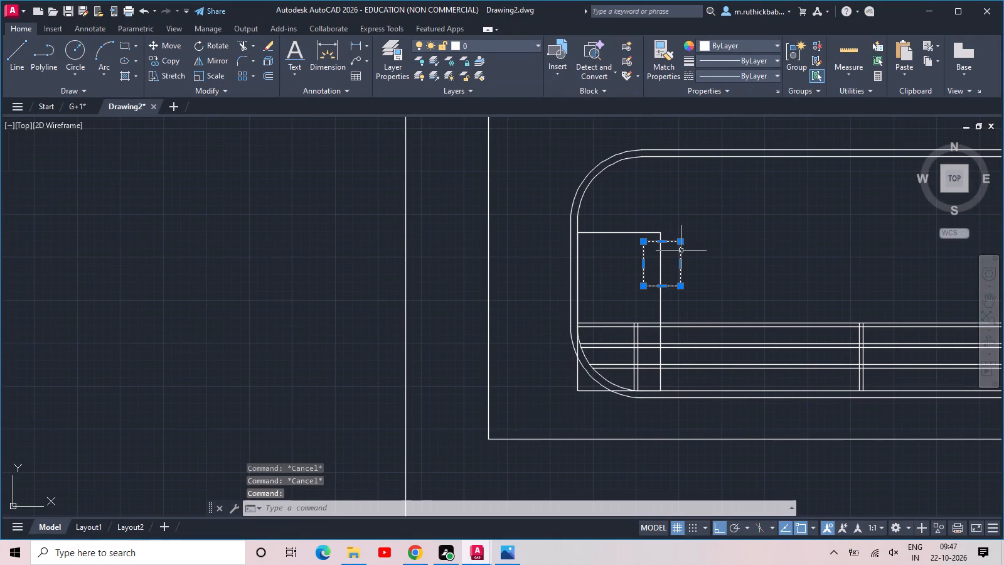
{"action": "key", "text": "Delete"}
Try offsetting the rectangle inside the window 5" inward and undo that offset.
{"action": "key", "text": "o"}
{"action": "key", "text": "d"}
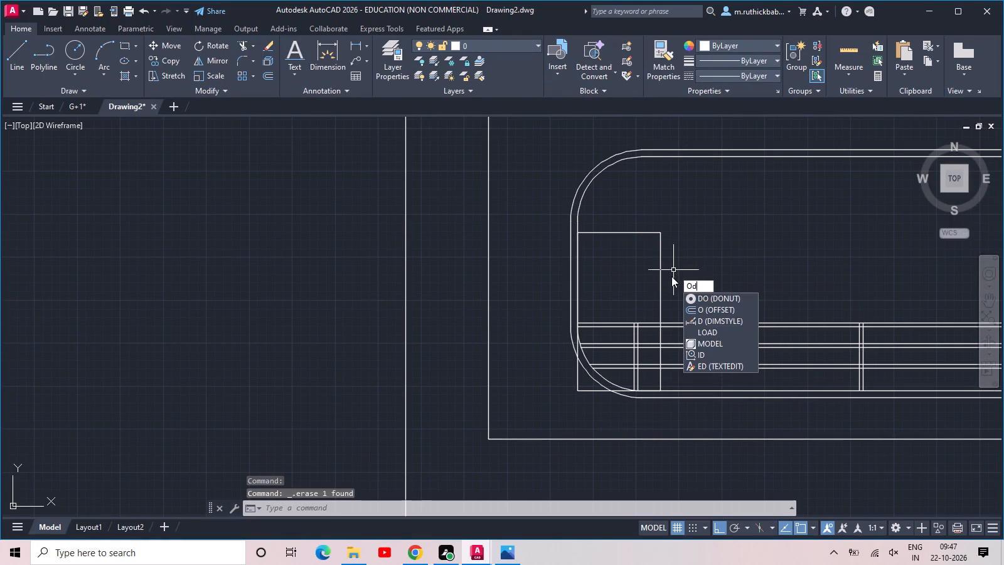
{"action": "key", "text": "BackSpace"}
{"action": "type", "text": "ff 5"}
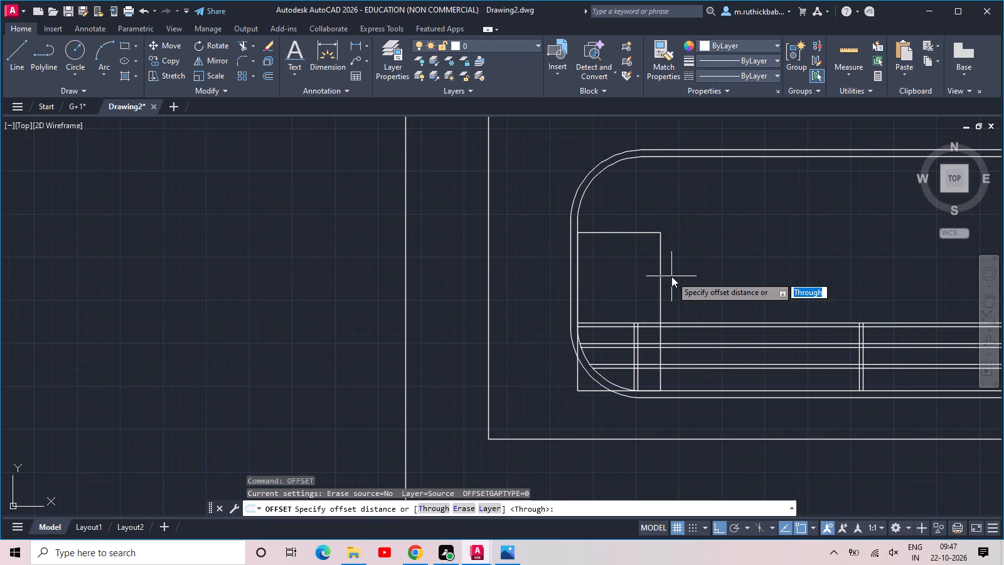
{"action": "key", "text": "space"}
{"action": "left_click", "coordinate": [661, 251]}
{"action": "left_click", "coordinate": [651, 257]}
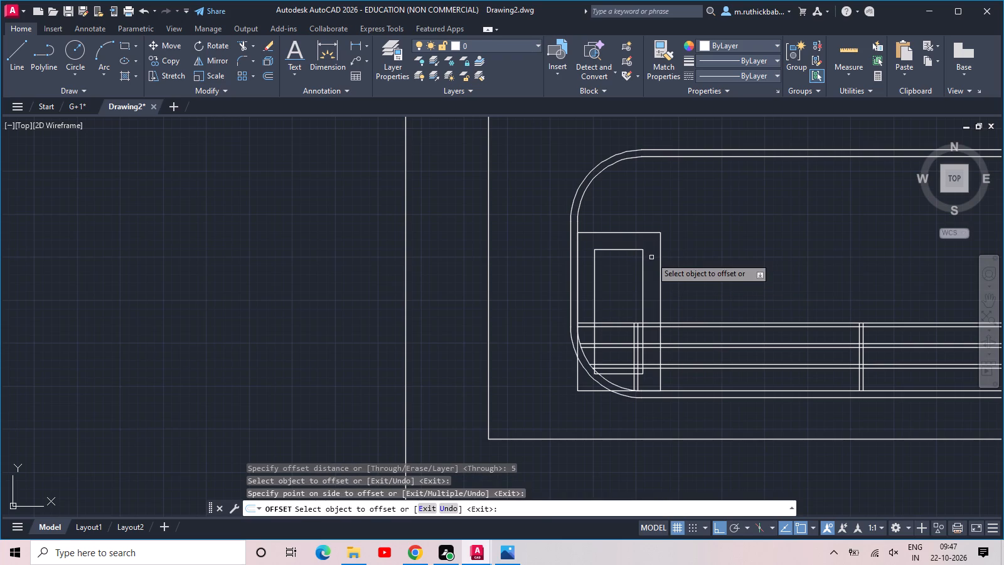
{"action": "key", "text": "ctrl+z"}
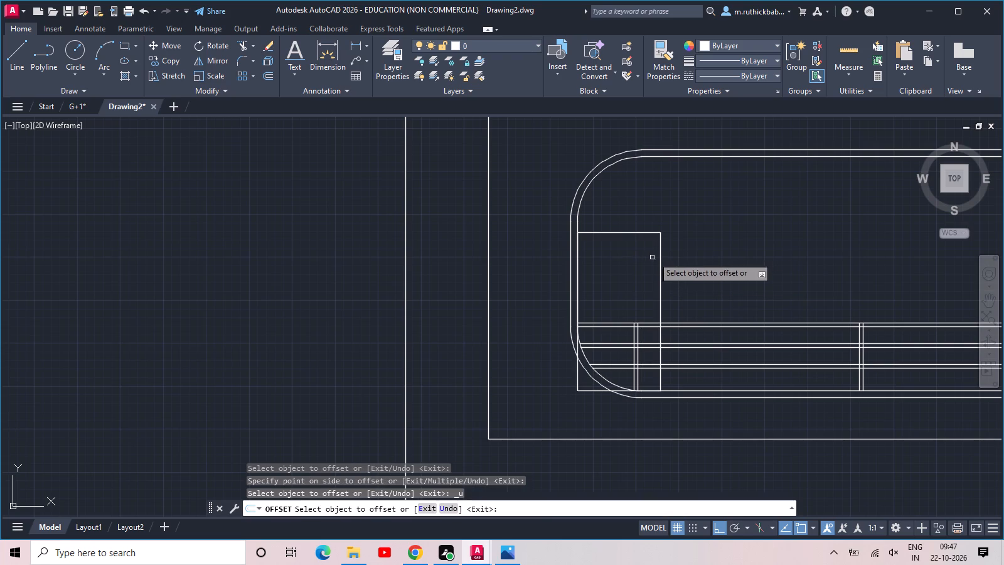
Offset the rectangle inside the window 3" inward.
{"action": "left_click", "coordinate": [660, 247]}
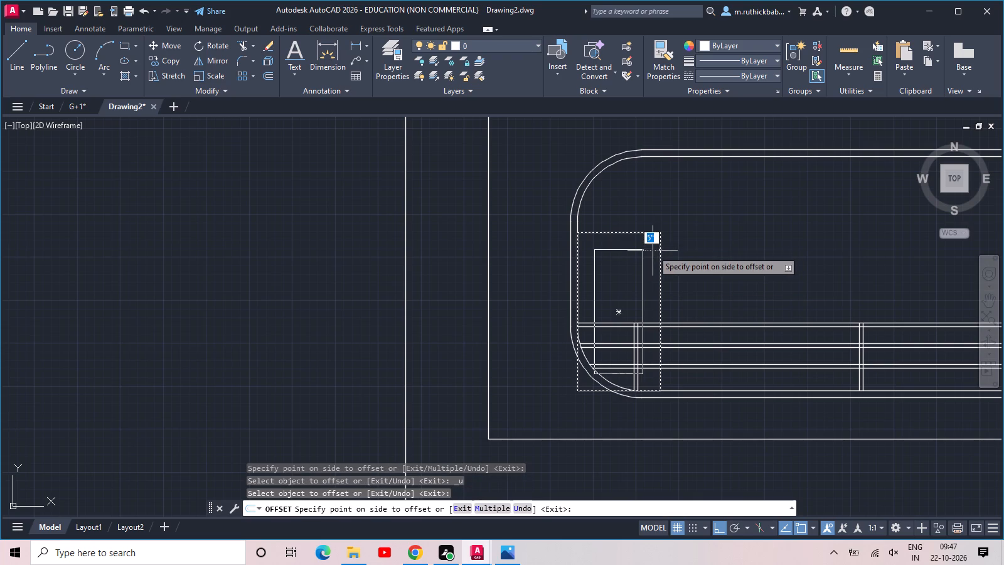
{"action": "type", "text": "3"}
{"action": "key", "text": "space"}
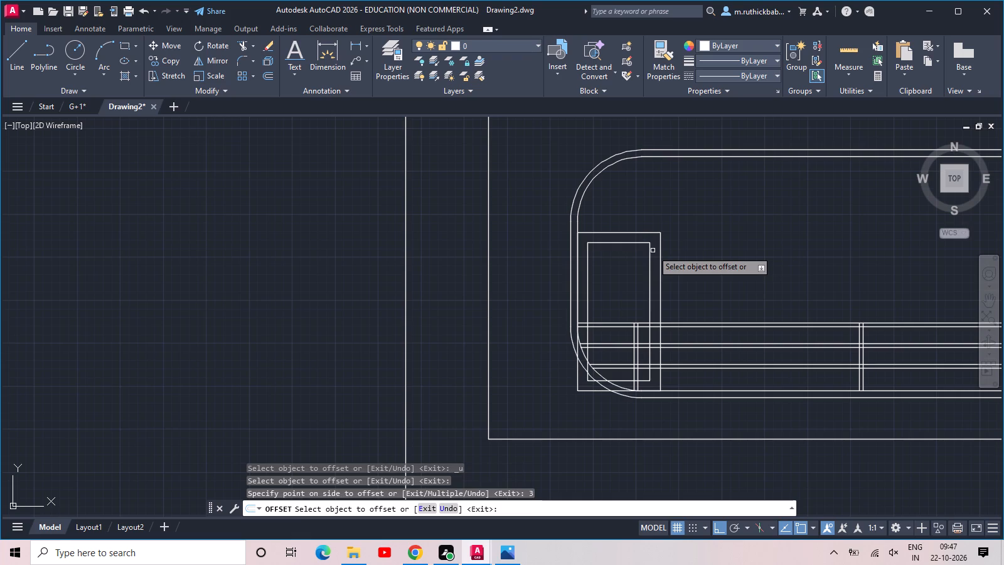
{"action": "key", "text": "Escape"}
{"action": "key", "text": "Escape"}
Trim the left edges of both rectangles where they run past the window's curved inner frame line.
{"action": "type", "text": "tr"}
{"action": "key", "text": "space"}
{"action": "key", "text": "space"}
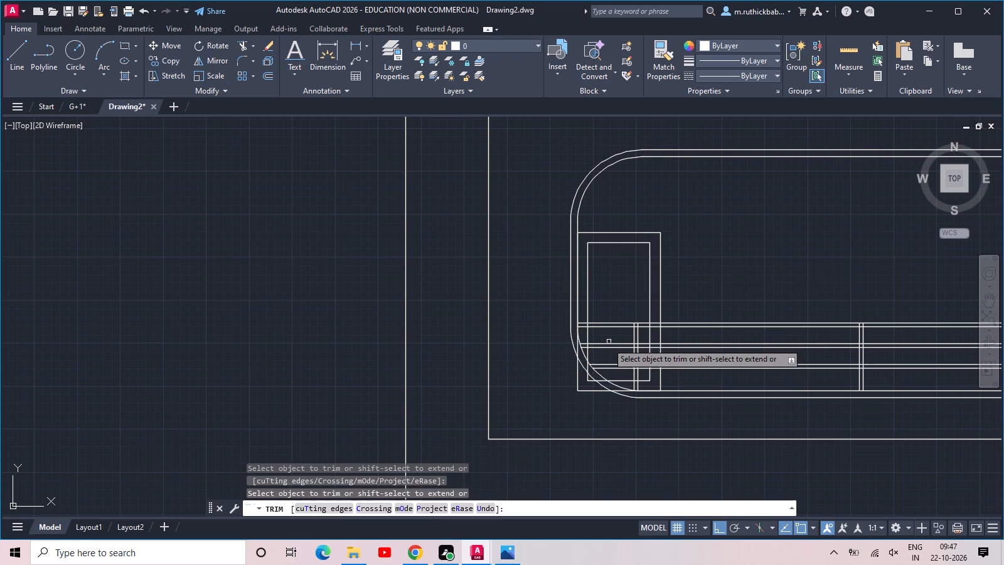
{"action": "scroll", "coordinate": [591, 362], "scroll_direction": "up", "scroll_amount": 4}
{"action": "left_click", "coordinate": [587, 425]}
{"action": "left_click", "coordinate": [498, 473]}
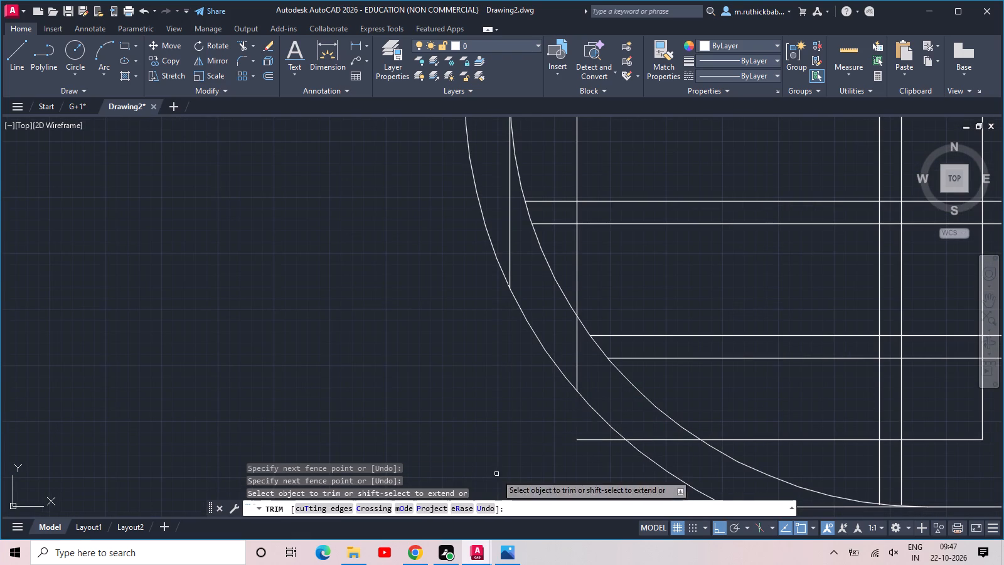
{"action": "left_click", "coordinate": [594, 366]}
{"action": "left_click", "coordinate": [502, 240]}
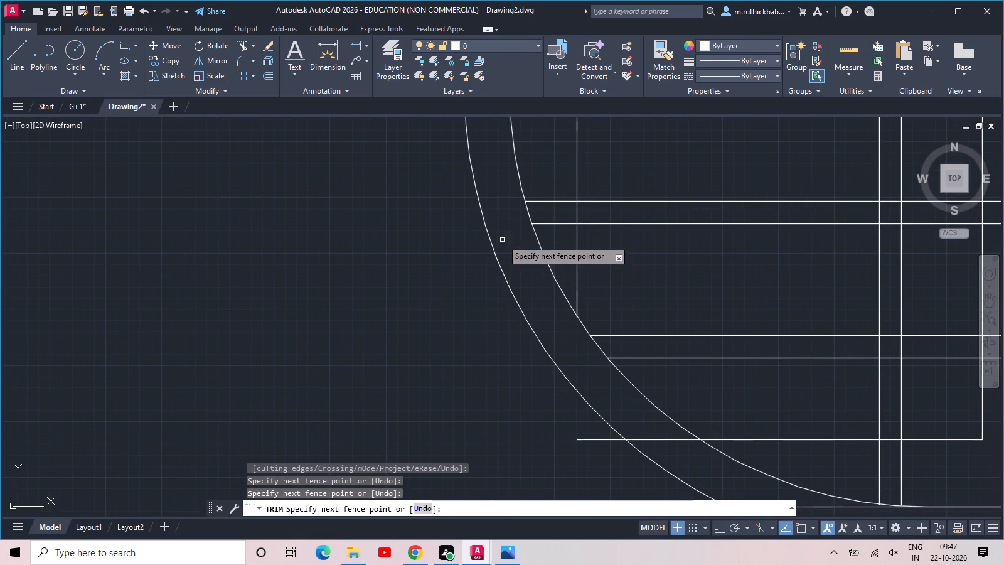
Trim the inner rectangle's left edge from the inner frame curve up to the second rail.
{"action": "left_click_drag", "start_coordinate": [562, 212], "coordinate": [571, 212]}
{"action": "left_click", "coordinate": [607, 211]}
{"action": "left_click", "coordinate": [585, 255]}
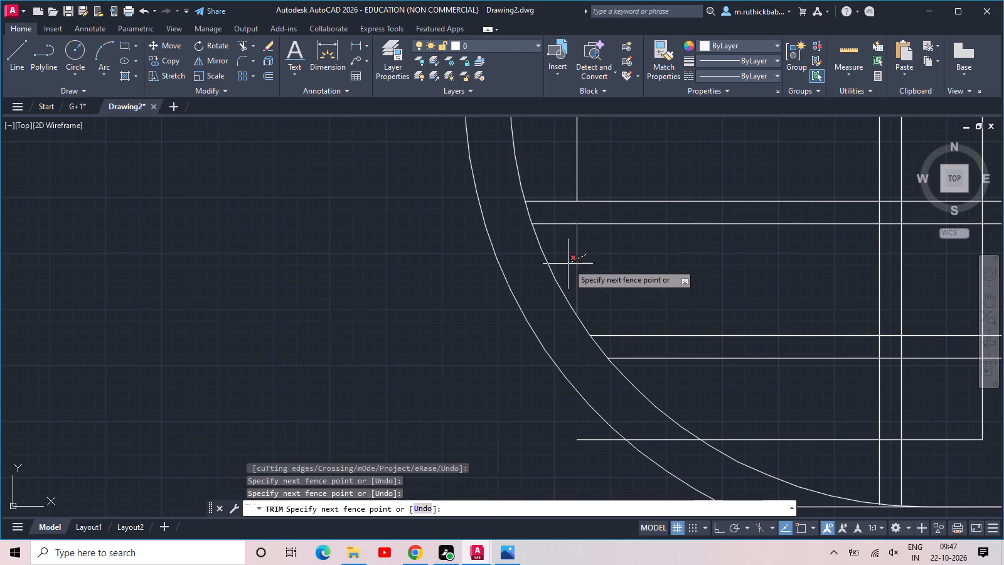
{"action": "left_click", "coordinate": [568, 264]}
Trim both rectangles' bottom edges where they run past the inner frame curve at the window's lower-left corner.
{"action": "scroll", "coordinate": [621, 268], "scroll_direction": "down", "scroll_amount": 1}
{"action": "middle_click_drag", "start_coordinate": [672, 285], "coordinate": [556, 269]}
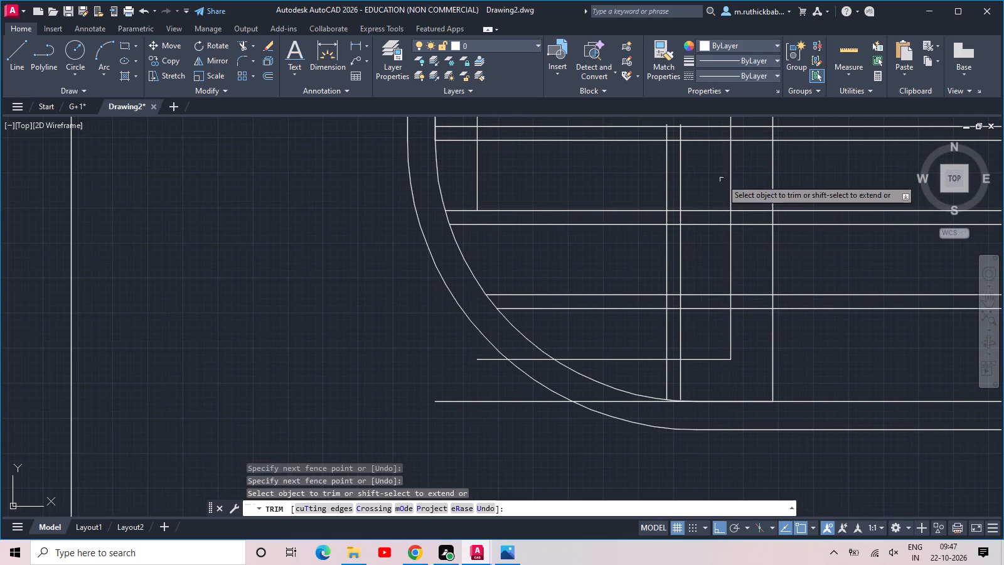
{"action": "left_click", "coordinate": [609, 412]}
{"action": "left_click", "coordinate": [516, 347]}
{"action": "left_click_drag", "start_coordinate": [515, 410], "coordinate": [506, 402]}
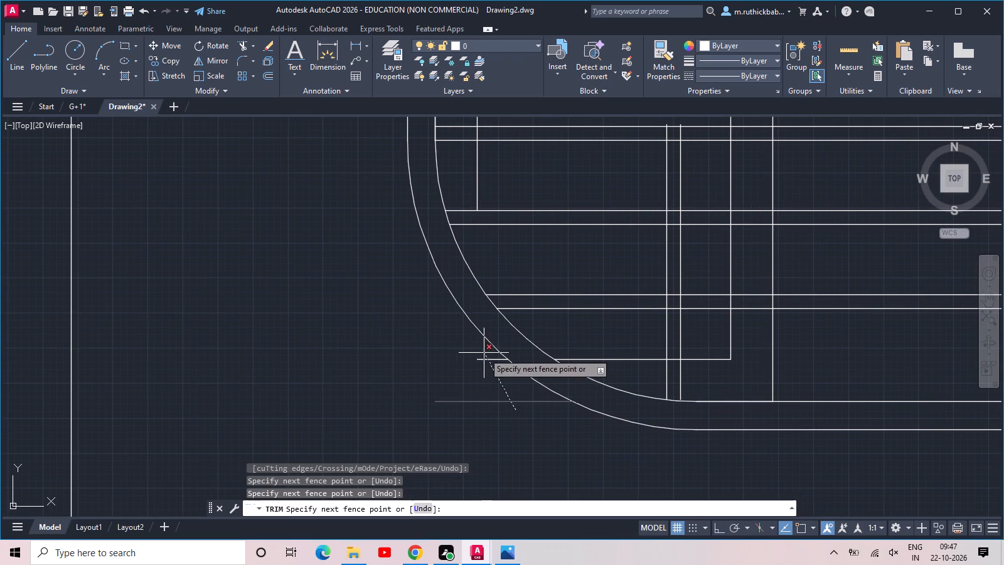
{"action": "left_click", "coordinate": [483, 348]}
Trim away the remaining bottom edge of the inner rectangle on both sides of and between the left post lines.
{"action": "left_click", "coordinate": [634, 360]}
{"action": "left_click", "coordinate": [626, 347]}
{"action": "scroll", "coordinate": [630, 350], "scroll_direction": "down", "scroll_amount": 2}
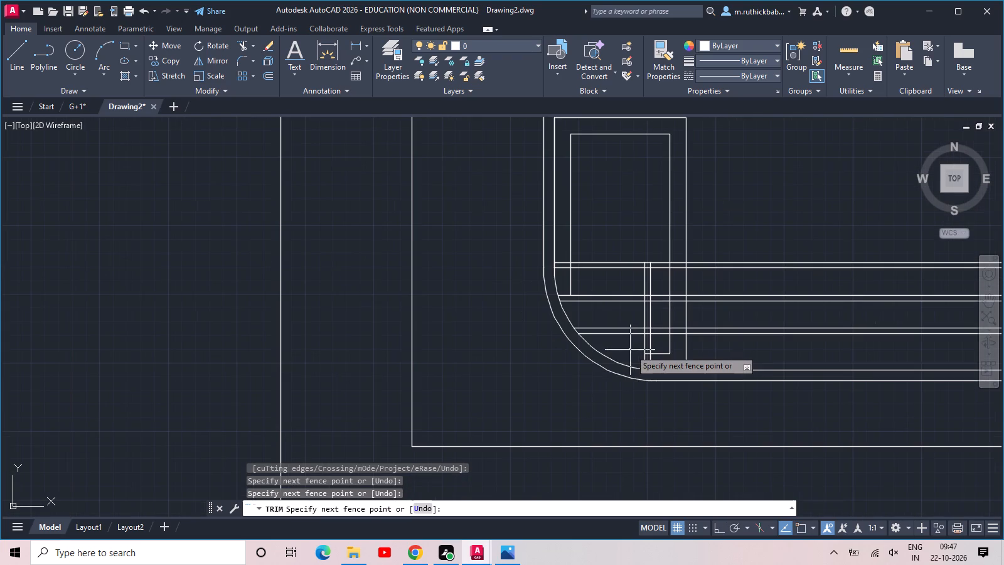
{"action": "left_click", "coordinate": [622, 353]}
{"action": "left_click", "coordinate": [658, 346]}
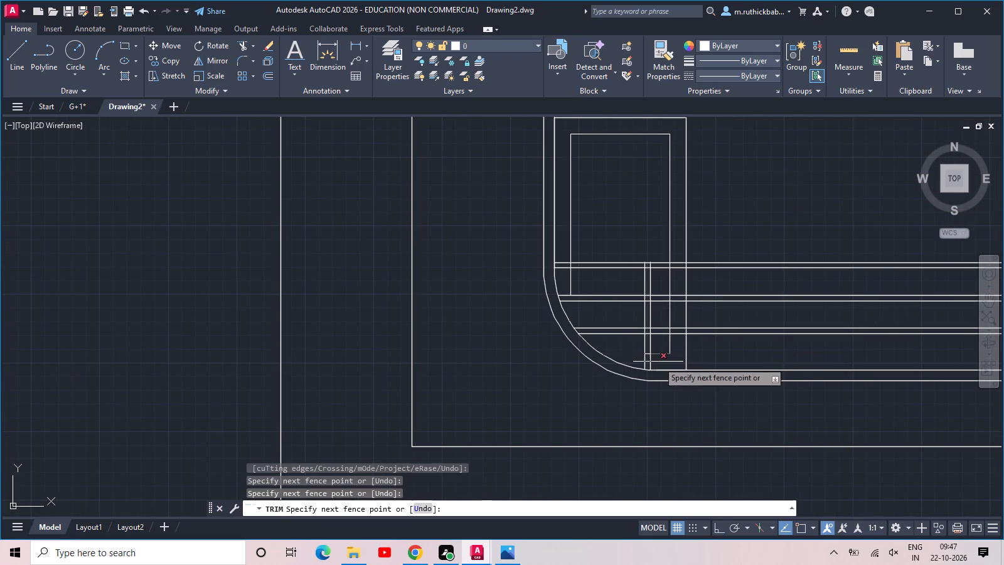
{"action": "left_click", "coordinate": [658, 362]}
{"action": "scroll", "coordinate": [647, 355], "scroll_direction": "up", "scroll_amount": 3}
{"action": "left_click", "coordinate": [647, 355]}
{"action": "scroll", "coordinate": [649, 350], "scroll_direction": "down", "scroll_amount": 3}
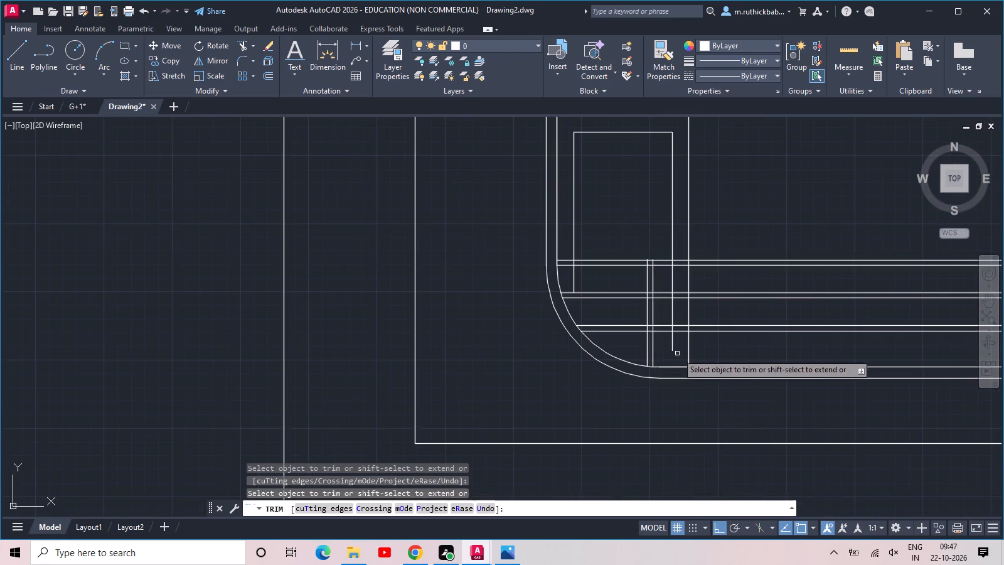
{"action": "scroll", "coordinate": [678, 356], "scroll_direction": "up", "scroll_amount": 3}
{"action": "middle_click_drag", "start_coordinate": [672, 355], "coordinate": [505, 424]}
{"action": "scroll", "coordinate": [554, 379], "scroll_direction": "down", "scroll_amount": 2}
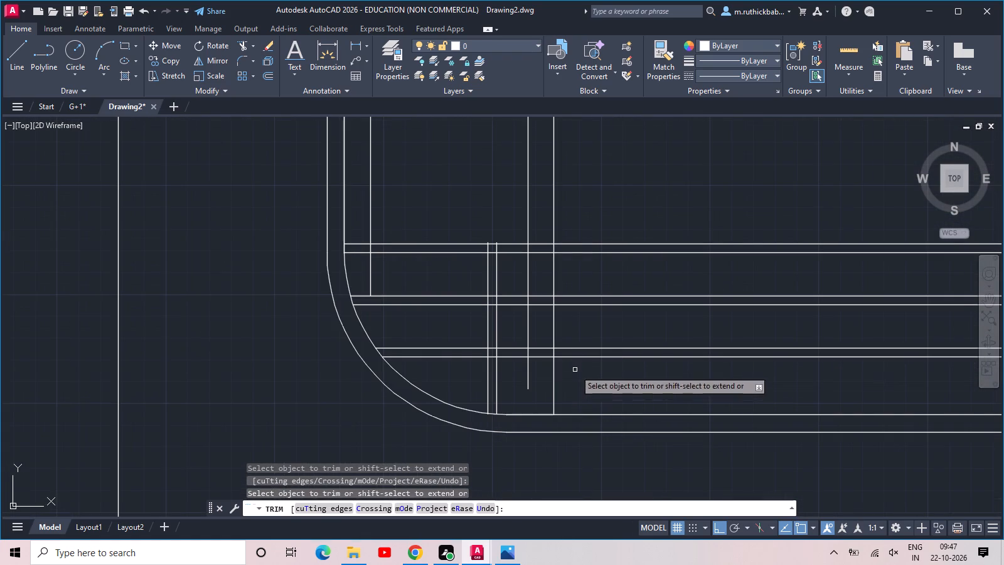
{"action": "key", "text": "Escape"}
{"action": "key", "text": "Escape"}
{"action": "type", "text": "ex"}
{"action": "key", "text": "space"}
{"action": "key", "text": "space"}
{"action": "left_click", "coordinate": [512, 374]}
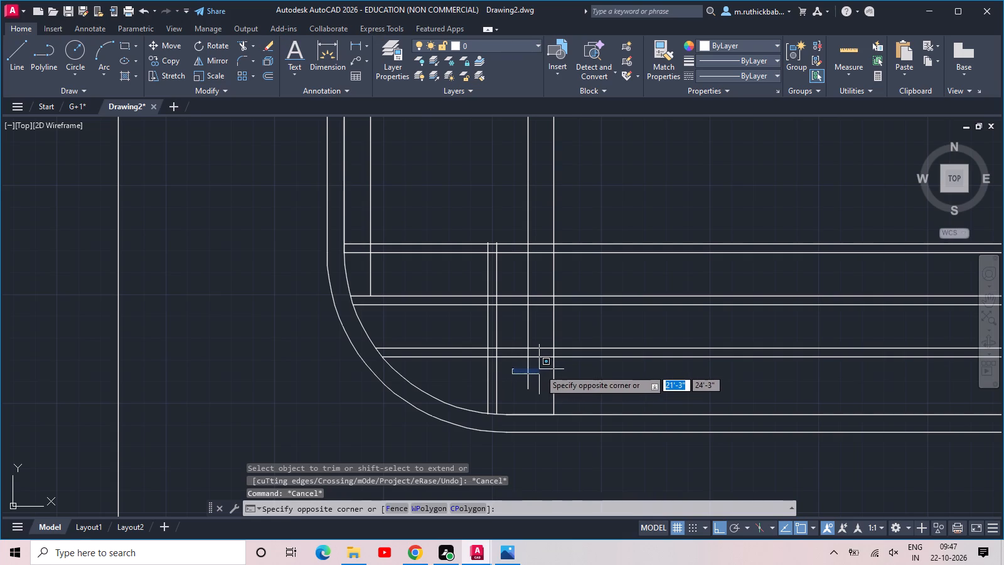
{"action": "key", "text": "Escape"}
Extend the inner rectangle's right edge to the window's inner bottom line and its left edge to the inner frame curve.
{"action": "type", "text": "ex"}
{"action": "key", "text": "space"}
{"action": "key", "text": "space"}
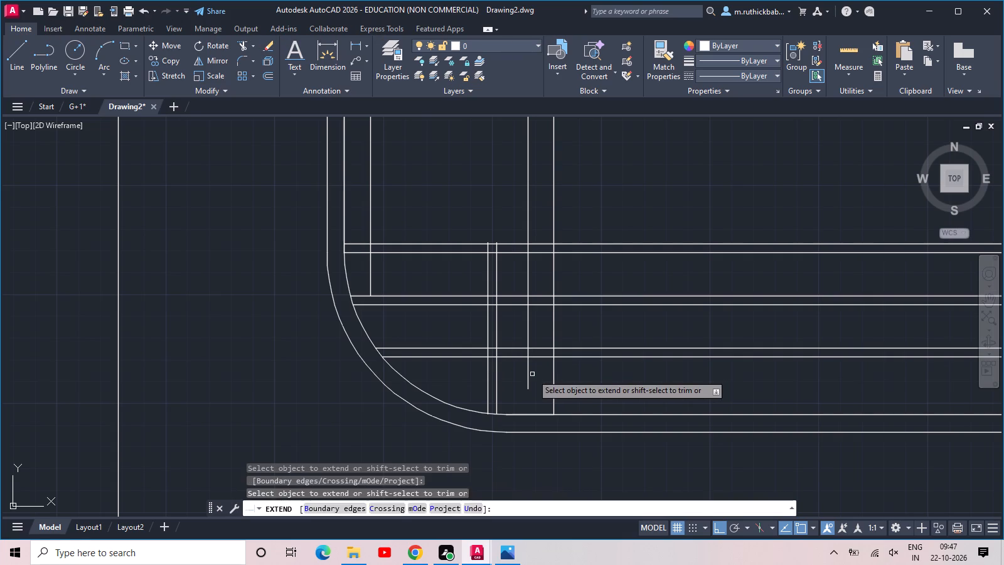
{"action": "left_click", "coordinate": [534, 374]}
{"action": "left_click", "coordinate": [510, 377]}
{"action": "left_click_drag", "start_coordinate": [360, 276], "coordinate": [370, 276]}
{"action": "left_click", "coordinate": [386, 277]}
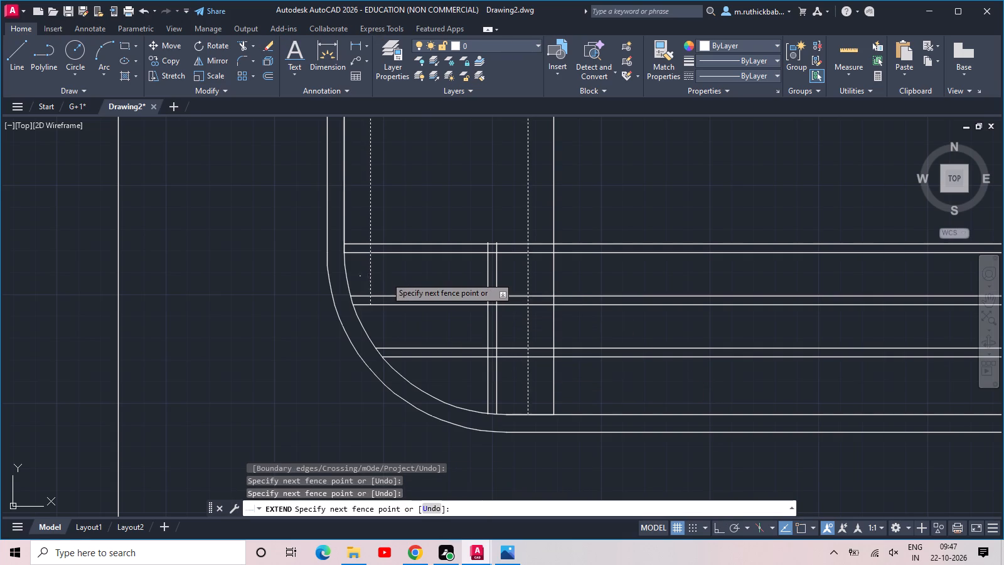
{"action": "left_click_drag", "start_coordinate": [360, 274], "coordinate": [368, 274]}
{"action": "left_click", "coordinate": [381, 274]}
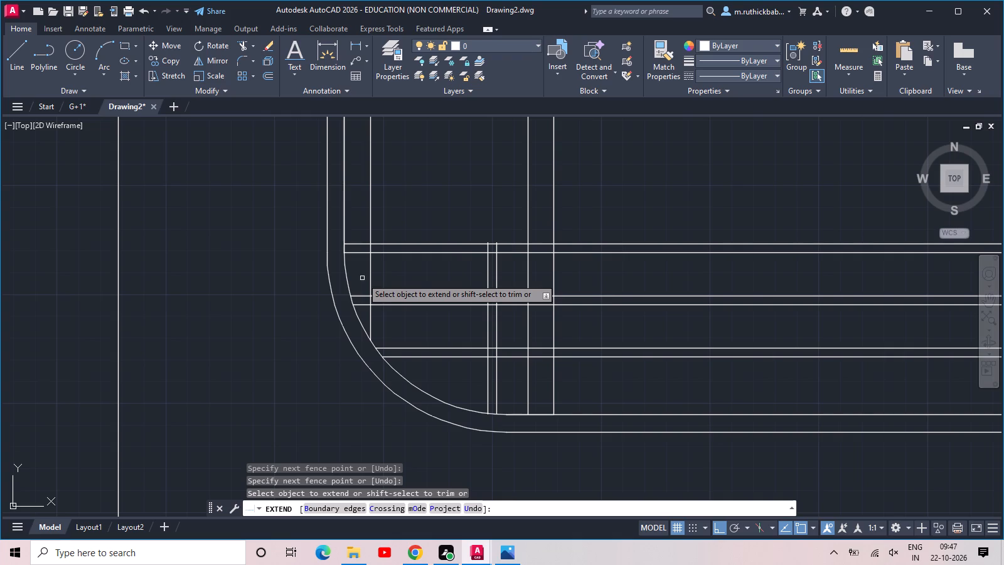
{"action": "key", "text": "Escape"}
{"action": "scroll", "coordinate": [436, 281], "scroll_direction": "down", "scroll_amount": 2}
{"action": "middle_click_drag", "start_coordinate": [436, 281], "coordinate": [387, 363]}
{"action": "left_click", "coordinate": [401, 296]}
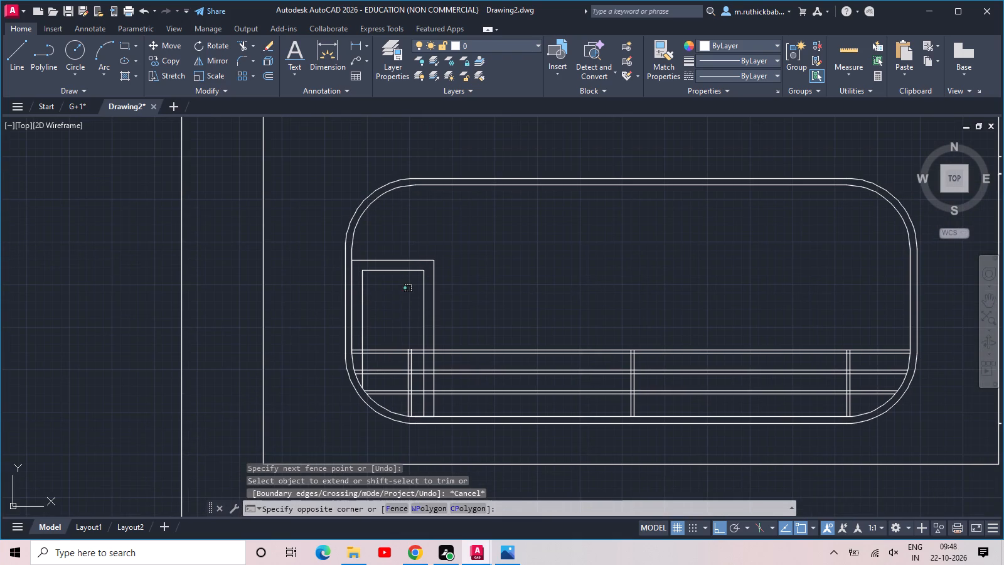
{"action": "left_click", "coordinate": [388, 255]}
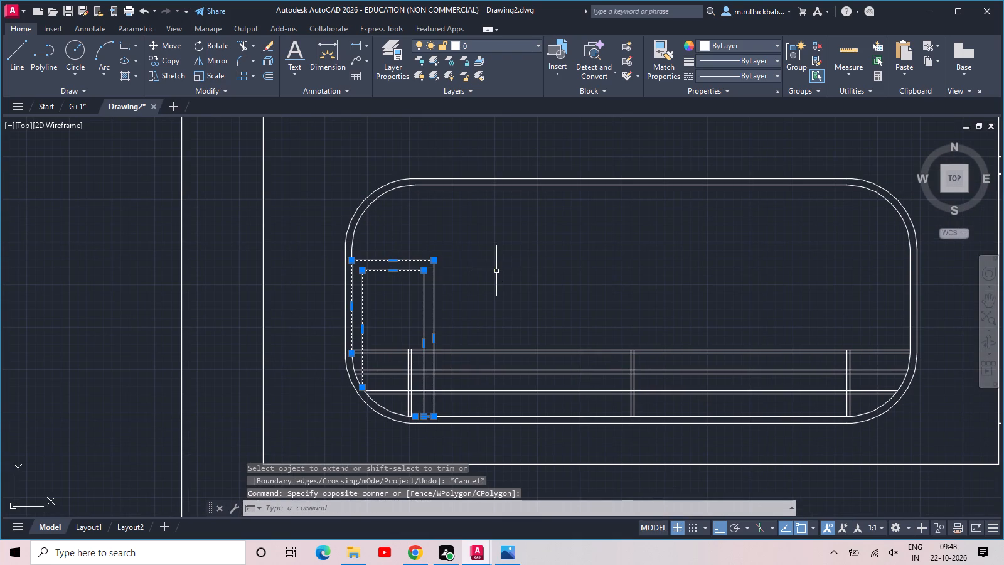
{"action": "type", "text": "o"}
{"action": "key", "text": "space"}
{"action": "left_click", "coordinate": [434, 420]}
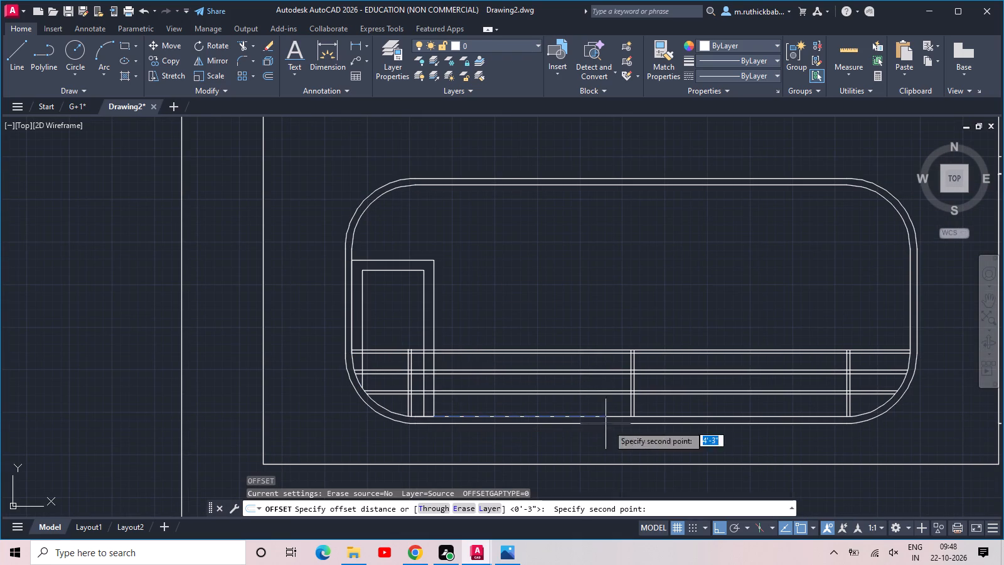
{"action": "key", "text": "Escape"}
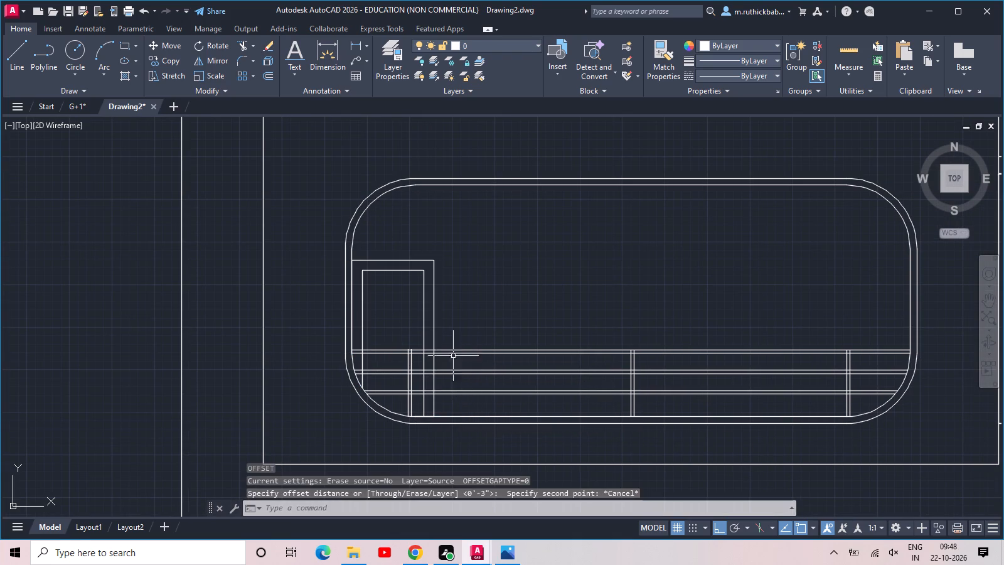
Copy the double-lined frame at the window's left end twice along the inner bottom line, about 6'-10" and 9'-3" away.
{"action": "type", "text": "co"}
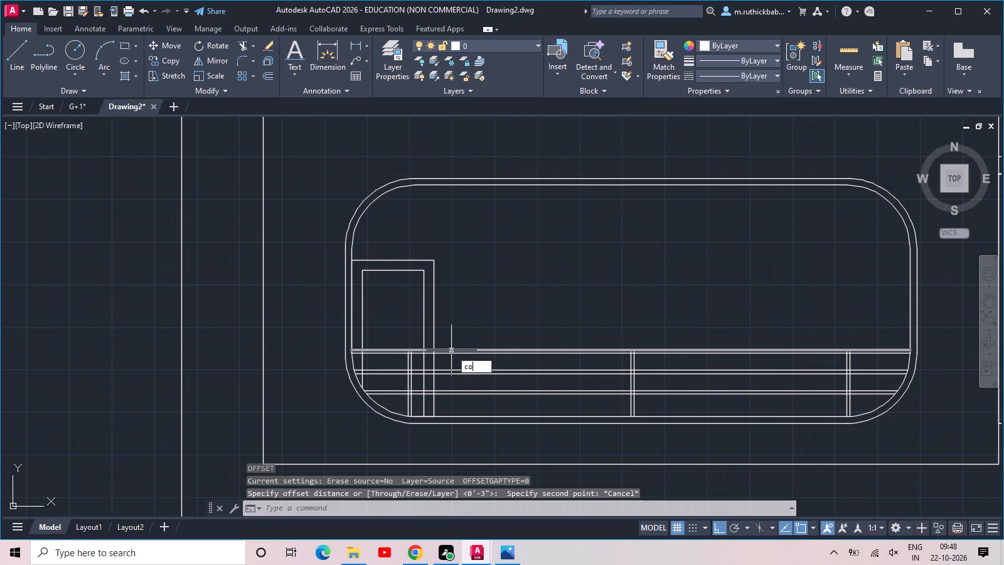
{"action": "key", "text": "space"}
{"action": "left_click", "coordinate": [451, 293]}
{"action": "left_click", "coordinate": [385, 318]}
{"action": "key", "text": "space"}
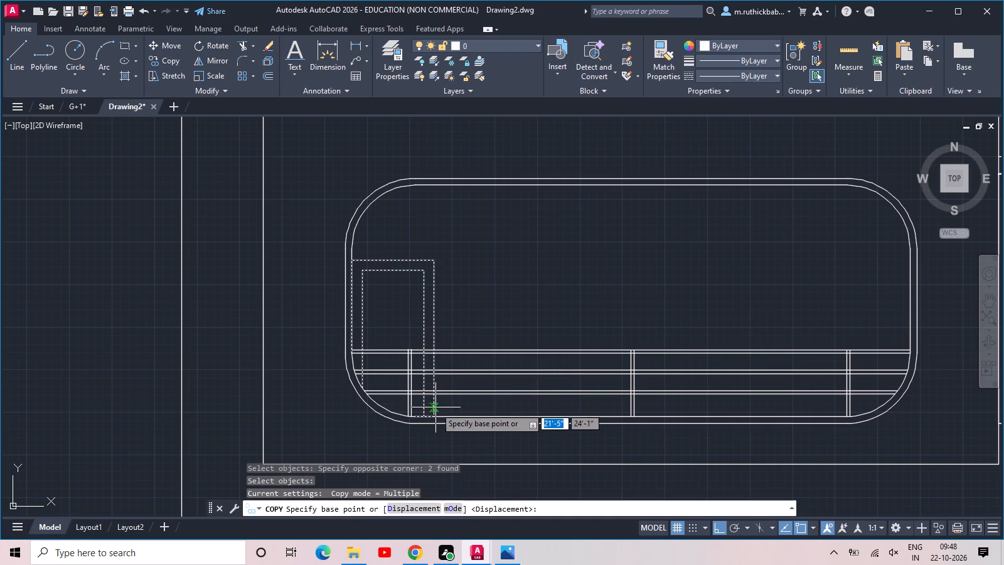
{"action": "left_click", "coordinate": [435, 416]}
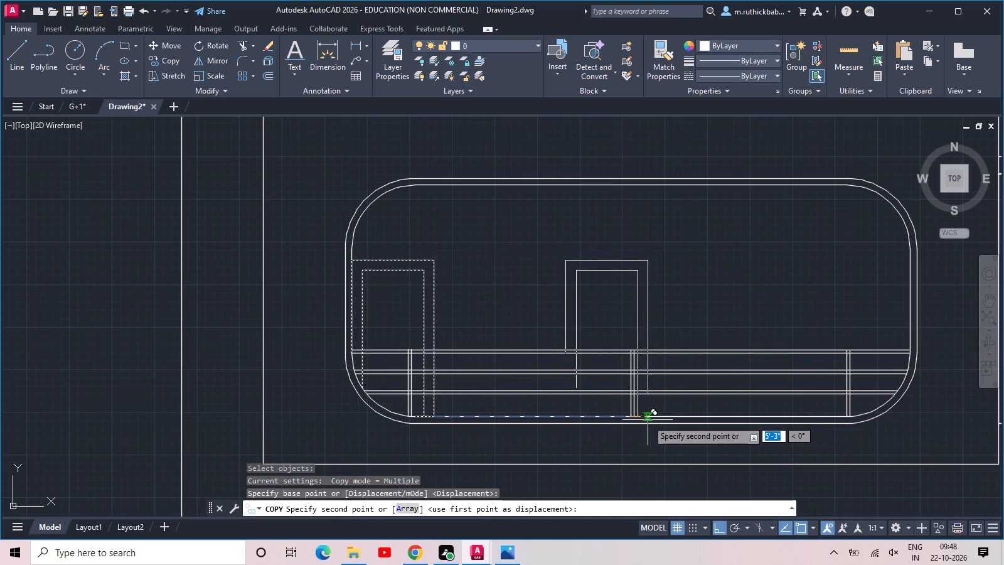
{"action": "left_click", "coordinate": [712, 419]}
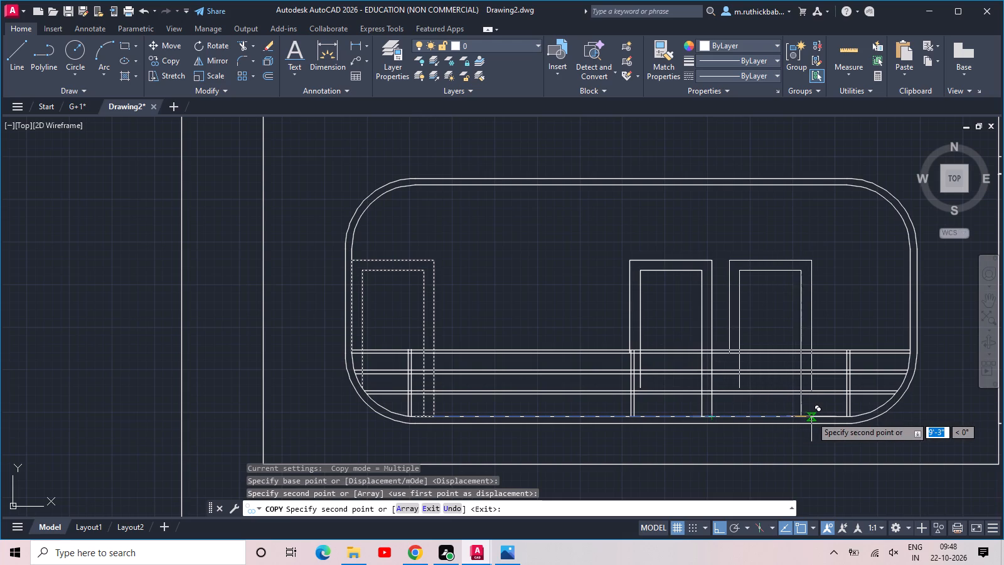
{"action": "left_click", "coordinate": [815, 416]}
{"action": "key", "text": "Escape"}
Extend both copied frames' left edges down through the rails, continuing the right copy's edges to the window's inner bottom line.
{"action": "type", "text": "ex"}
{"action": "key", "text": "space"}
{"action": "key", "text": "space"}
{"action": "left_click", "coordinate": [602, 301]}
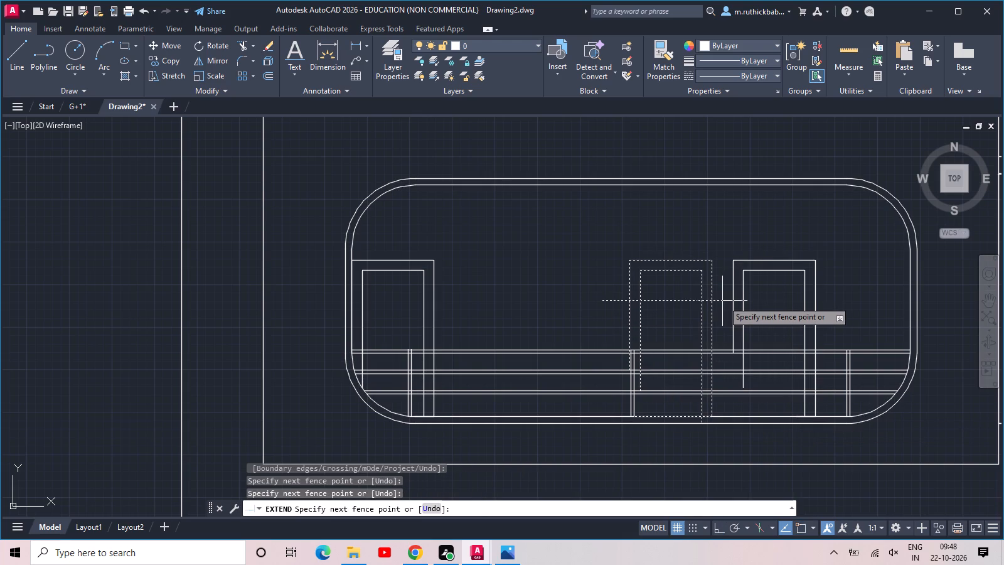
{"action": "left_click", "coordinate": [759, 302]}
{"action": "left_click_drag", "start_coordinate": [765, 308], "coordinate": [750, 310]}
{"action": "left_click", "coordinate": [716, 312]}
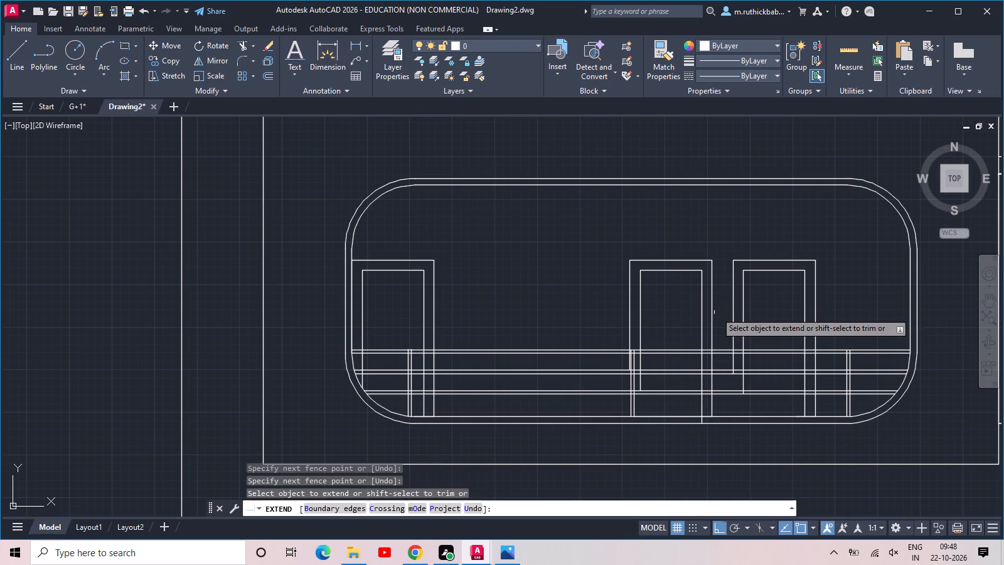
{"action": "left_click", "coordinate": [720, 360]}
{"action": "left_click", "coordinate": [764, 358]}
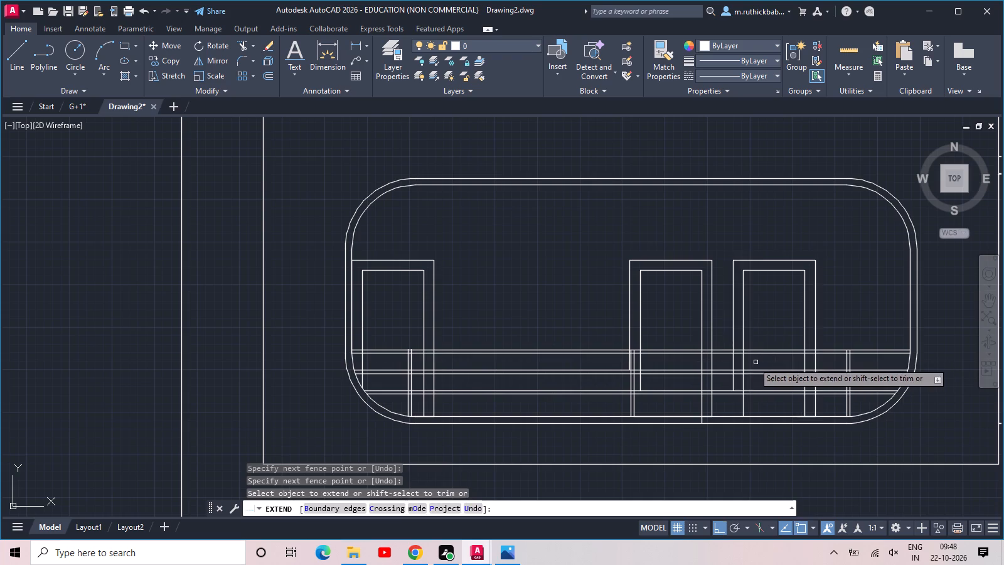
{"action": "left_click", "coordinate": [730, 362]}
{"action": "left_click", "coordinate": [742, 359]}
{"action": "left_click", "coordinate": [727, 384]}
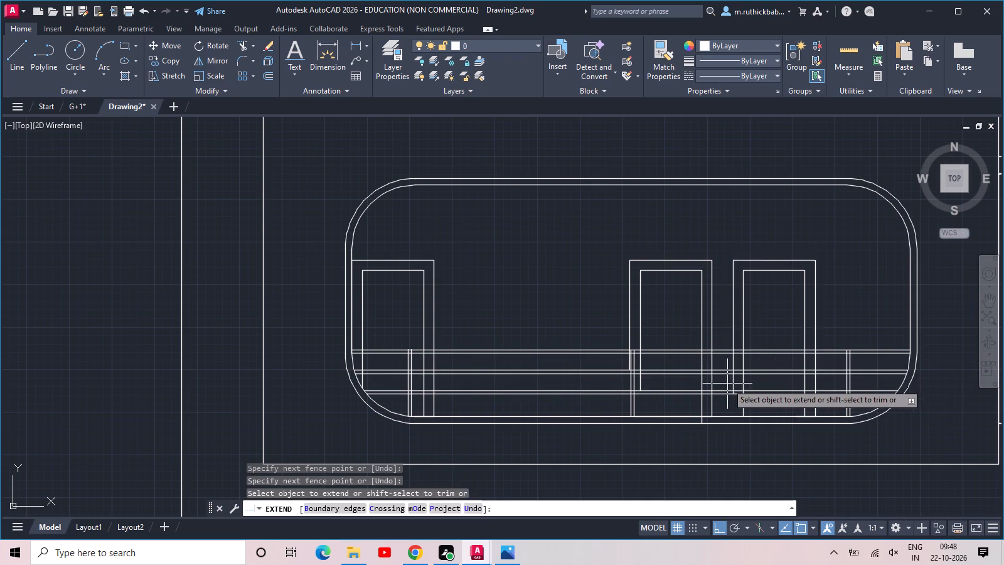
{"action": "left_click", "coordinate": [738, 380]}
Extend the middle frame's inner left edge down past the rails to the window's outer bottom line.
{"action": "scroll", "coordinate": [639, 380], "scroll_direction": "up", "scroll_amount": 2}
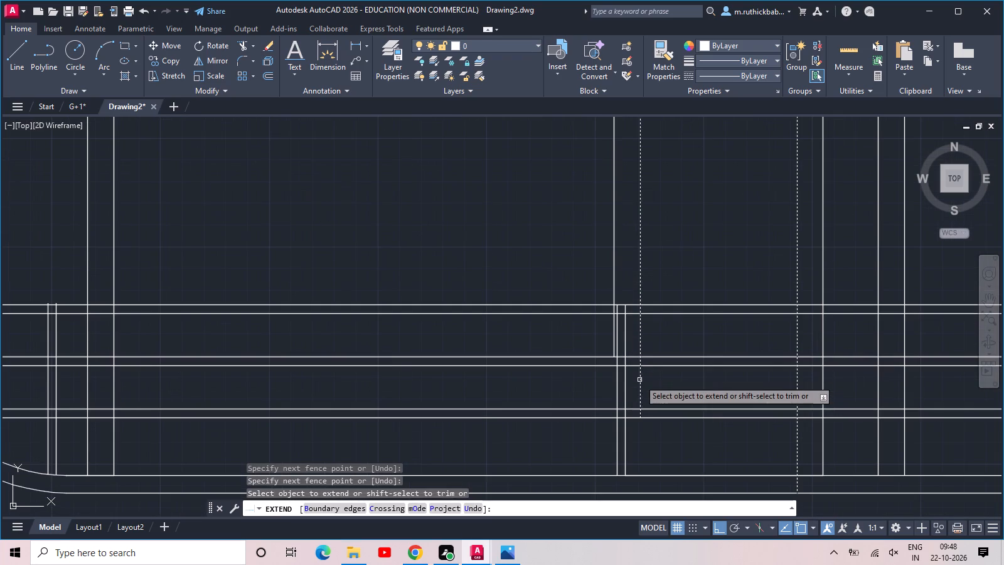
{"action": "left_click", "coordinate": [635, 380]}
{"action": "left_click", "coordinate": [671, 380]}
{"action": "left_click_drag", "start_coordinate": [630, 384], "coordinate": [643, 384]}
{"action": "left_click", "coordinate": [675, 382]}
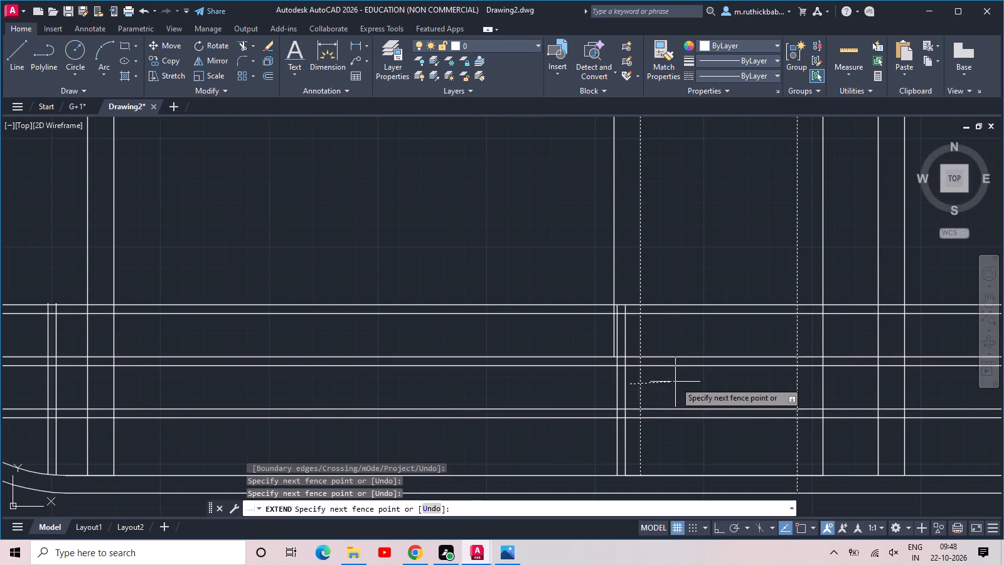
{"action": "left_click", "coordinate": [638, 383]}
{"action": "left_click", "coordinate": [677, 380]}
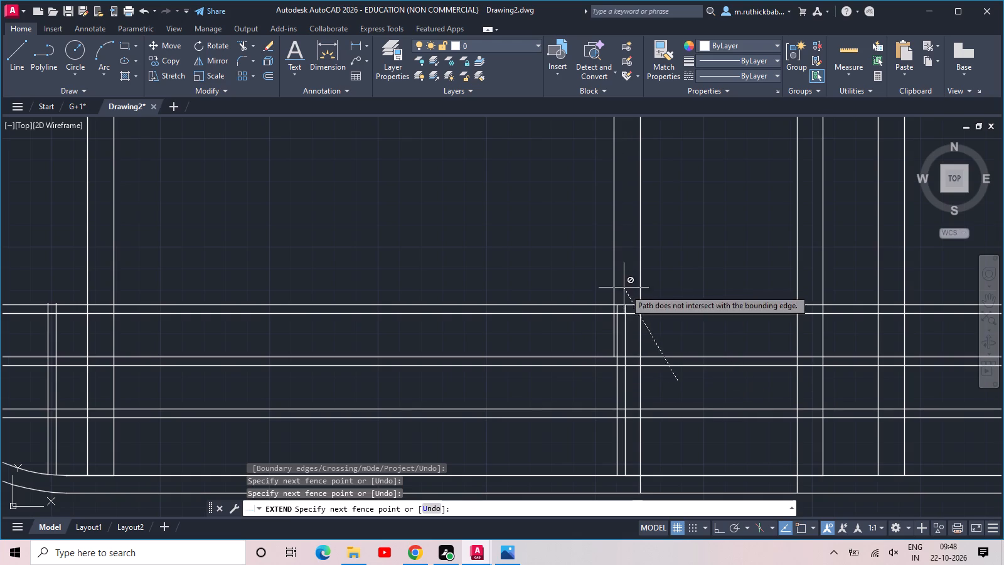
Extend the middle frame's outer left edge down beside the centre post to the window's outer bottom line.
{"action": "left_click", "coordinate": [687, 393]}
{"action": "left_click", "coordinate": [594, 264]}
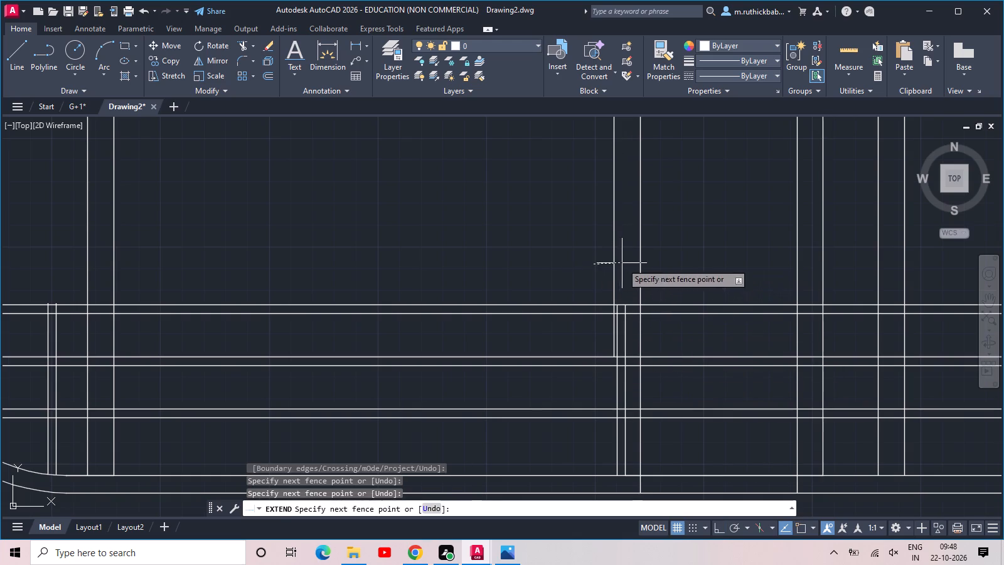
{"action": "left_click", "coordinate": [623, 263]}
{"action": "scroll", "coordinate": [617, 344], "scroll_direction": "up", "scroll_amount": 3}
{"action": "left_click_drag", "start_coordinate": [583, 356], "coordinate": [594, 356]}
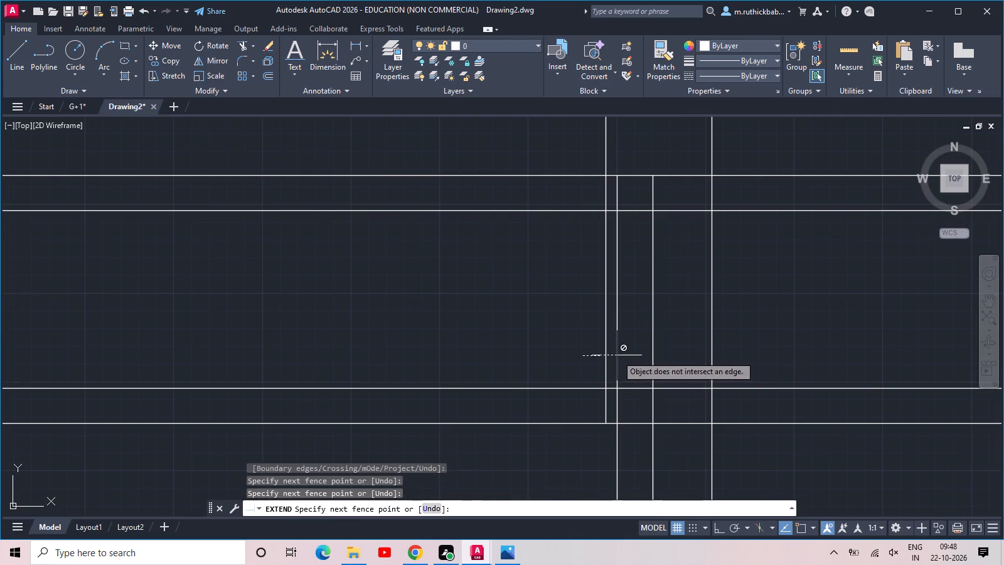
{"action": "left_click", "coordinate": [617, 355]}
{"action": "scroll", "coordinate": [600, 363], "scroll_direction": "up", "scroll_amount": 1}
{"action": "middle_click_drag", "start_coordinate": [600, 363], "coordinate": [587, 129]}
{"action": "scroll", "coordinate": [579, 26], "scroll_direction": "down", "scroll_amount": 1}
{"action": "left_click", "coordinate": [595, 198]}
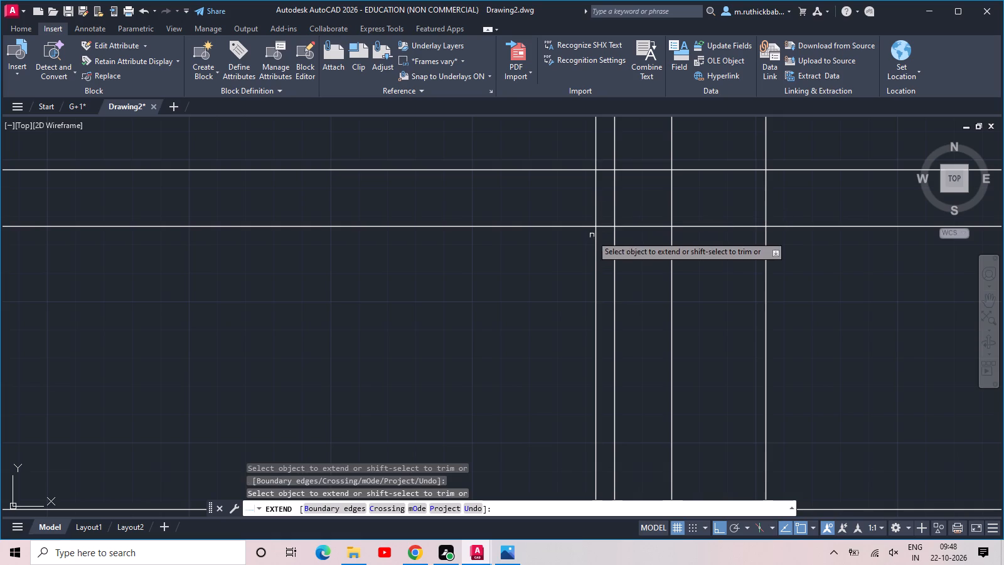
{"action": "scroll", "coordinate": [591, 239], "scroll_direction": "down", "scroll_amount": 2}
{"action": "middle_click", "coordinate": [589, 246]}
{"action": "scroll", "coordinate": [589, 246], "scroll_direction": "down", "scroll_amount": 2}
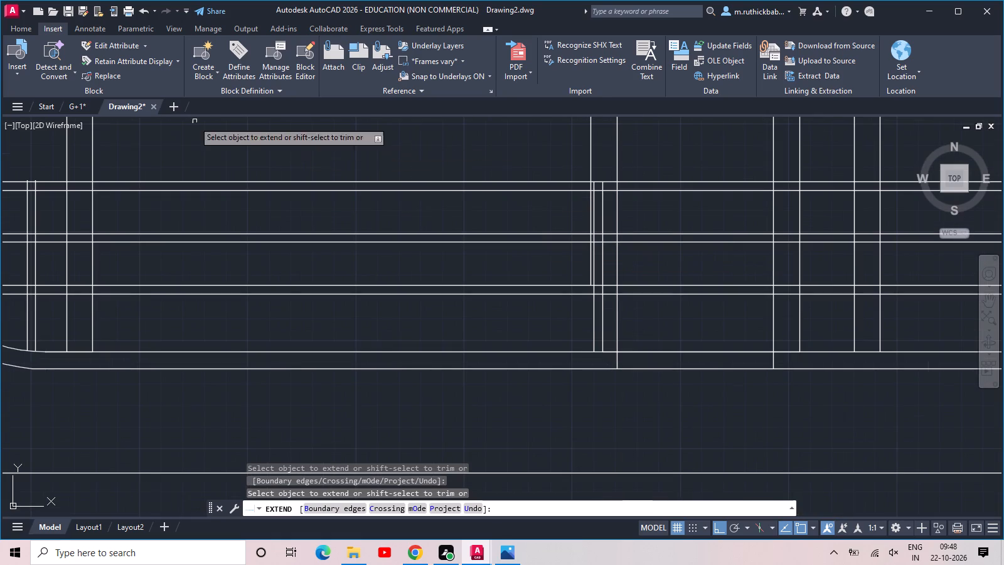
{"action": "left_click", "coordinate": [18, 28]}
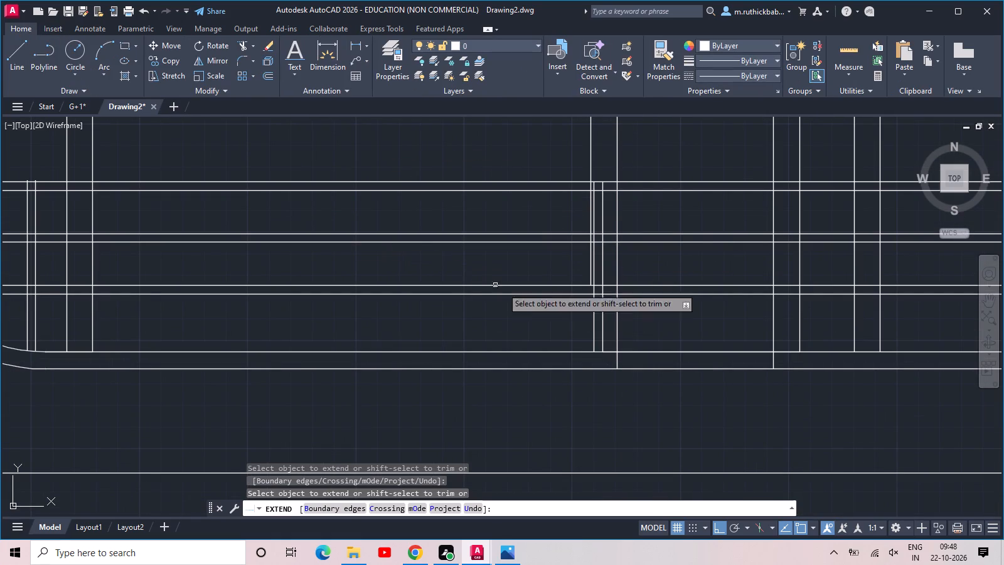
{"action": "scroll", "coordinate": [588, 298], "scroll_direction": "up", "scroll_amount": 1}
{"action": "left_click", "coordinate": [592, 270]}
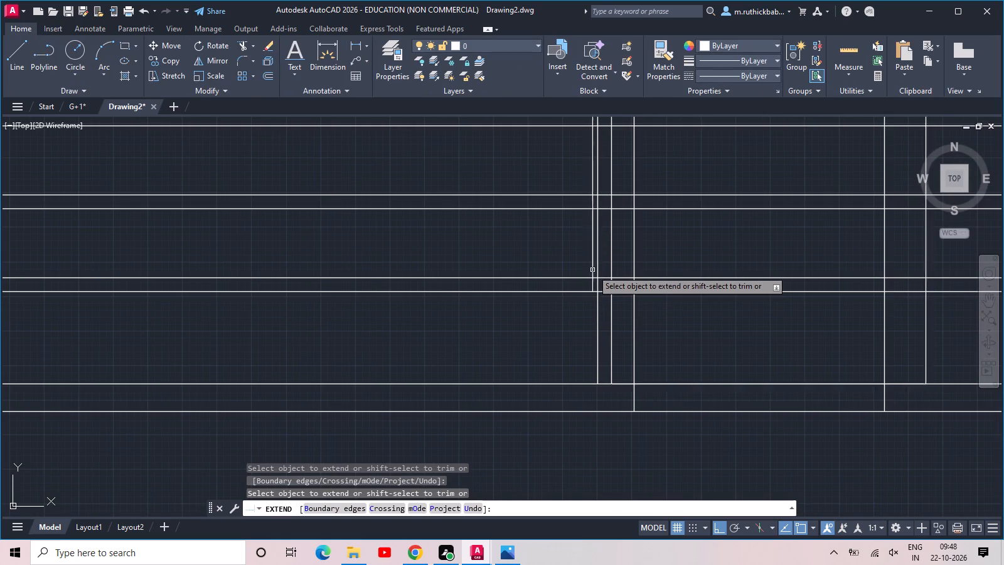
{"action": "left_click", "coordinate": [593, 266]}
{"action": "left_click", "coordinate": [593, 267]}
{"action": "scroll", "coordinate": [580, 272], "scroll_direction": "down", "scroll_amount": 1}
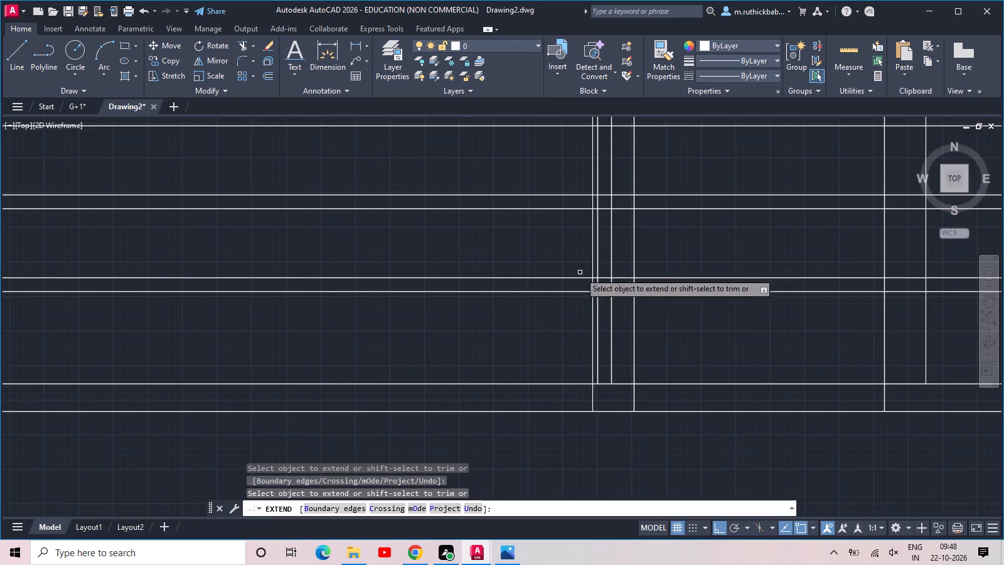
{"action": "scroll", "coordinate": [580, 272], "scroll_direction": "down", "scroll_amount": 1}
{"action": "key", "text": "Escape"}
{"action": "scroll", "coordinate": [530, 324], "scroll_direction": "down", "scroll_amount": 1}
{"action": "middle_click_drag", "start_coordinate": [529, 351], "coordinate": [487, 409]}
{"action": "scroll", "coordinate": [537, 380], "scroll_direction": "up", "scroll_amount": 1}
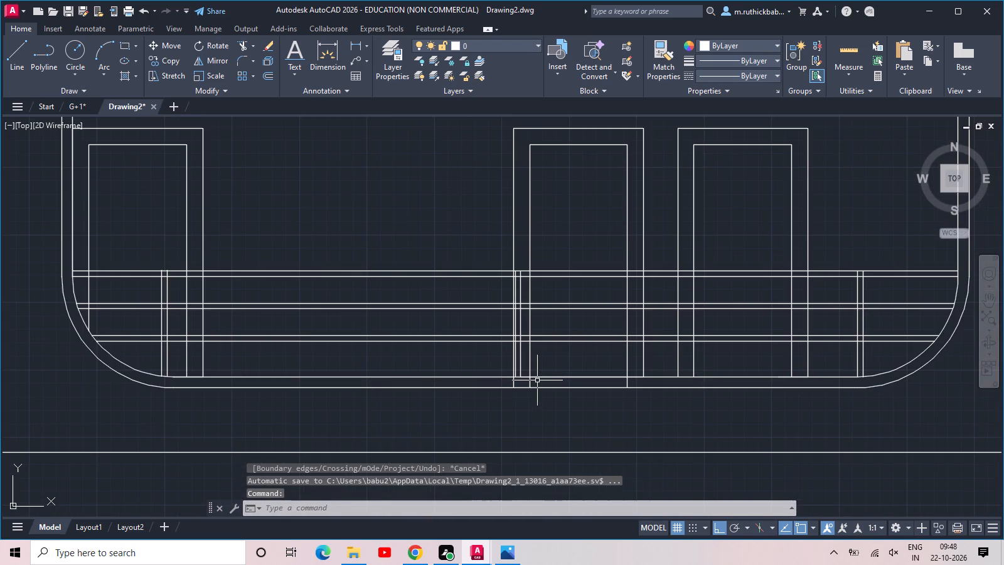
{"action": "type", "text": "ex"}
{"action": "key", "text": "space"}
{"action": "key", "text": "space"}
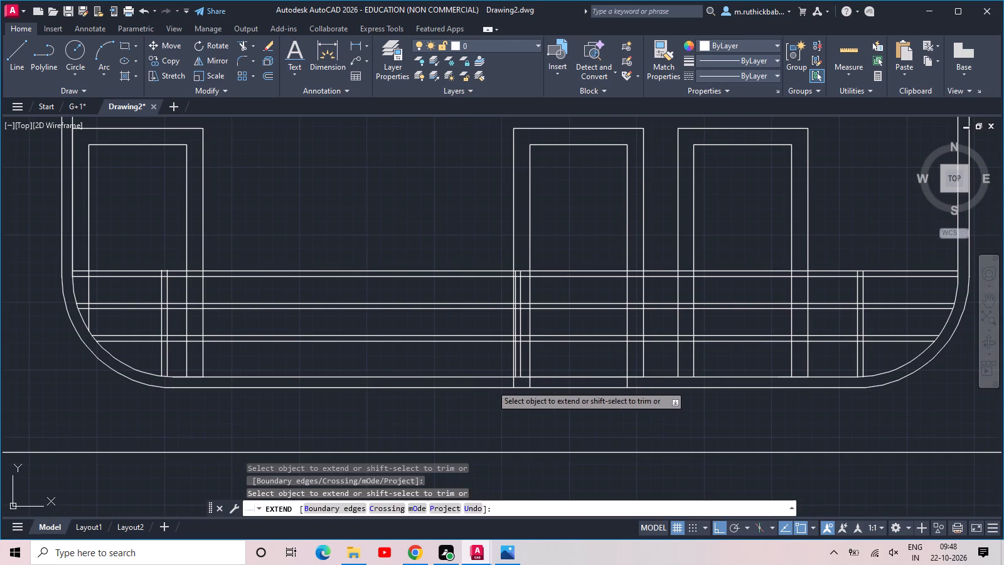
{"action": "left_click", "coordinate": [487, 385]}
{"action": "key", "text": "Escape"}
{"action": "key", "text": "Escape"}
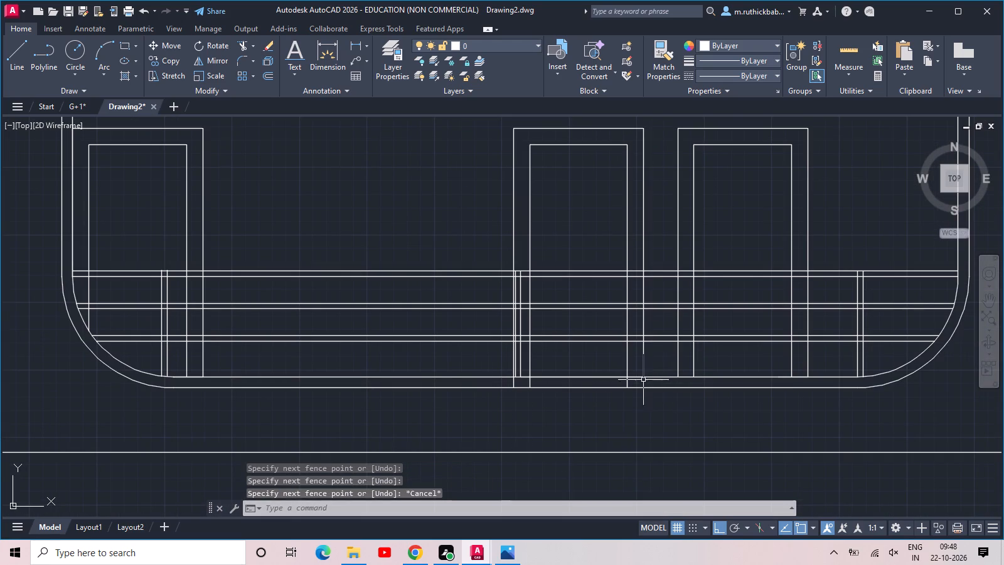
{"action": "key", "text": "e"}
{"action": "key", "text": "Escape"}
Trim the middle frame's vertical edges where they run between the window's inner and outer bottom lines.
{"action": "key", "text": "t"}
{"action": "type", "text": "r"}
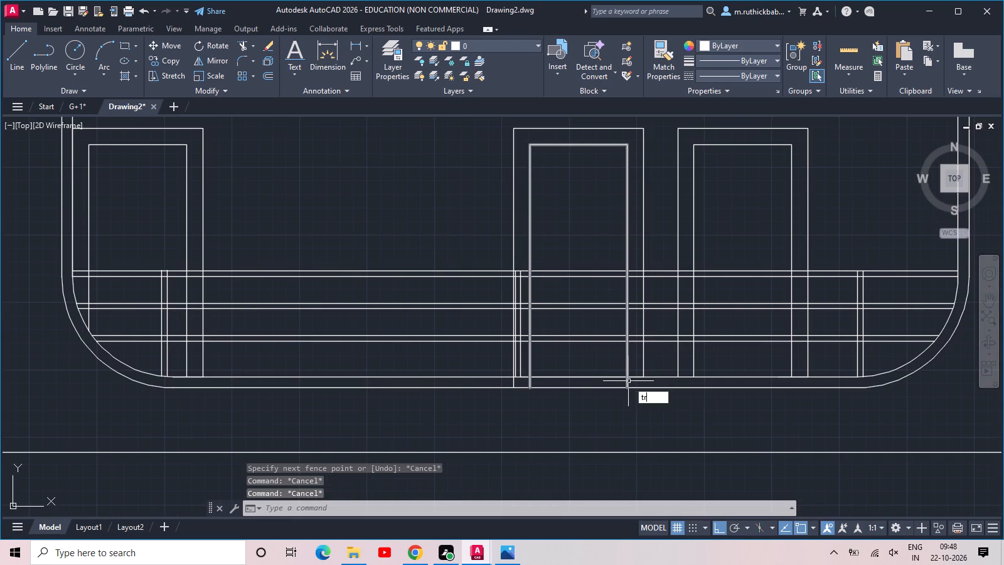
{"action": "key", "text": "space"}
{"action": "key", "text": "space"}
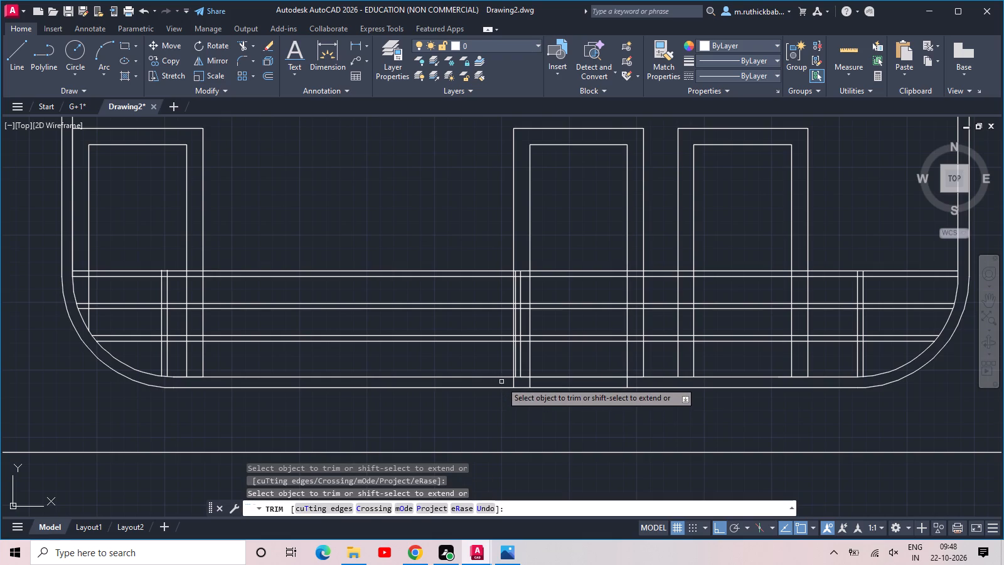
{"action": "left_click", "coordinate": [501, 382]}
{"action": "left_click", "coordinate": [658, 382]}
{"action": "key", "text": "Escape"}
Save the drawing in Documents under the file name "ELEVATION.dwg 1".
{"action": "scroll", "coordinate": [646, 380], "scroll_direction": "down", "scroll_amount": 2}
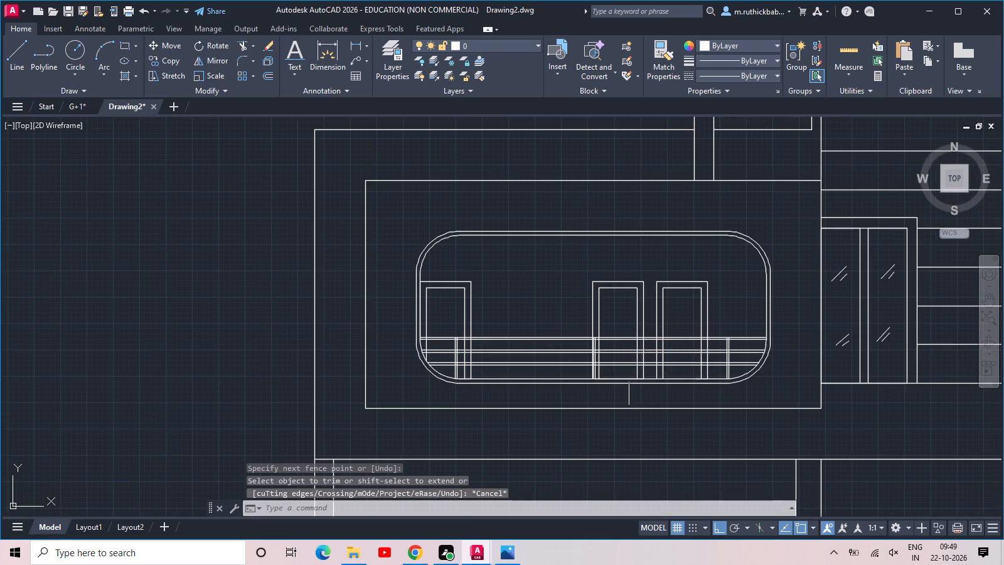
{"action": "middle_click_drag", "start_coordinate": [628, 380], "coordinate": [543, 387]}
{"action": "scroll", "coordinate": [528, 401], "scroll_direction": "down", "scroll_amount": 2}
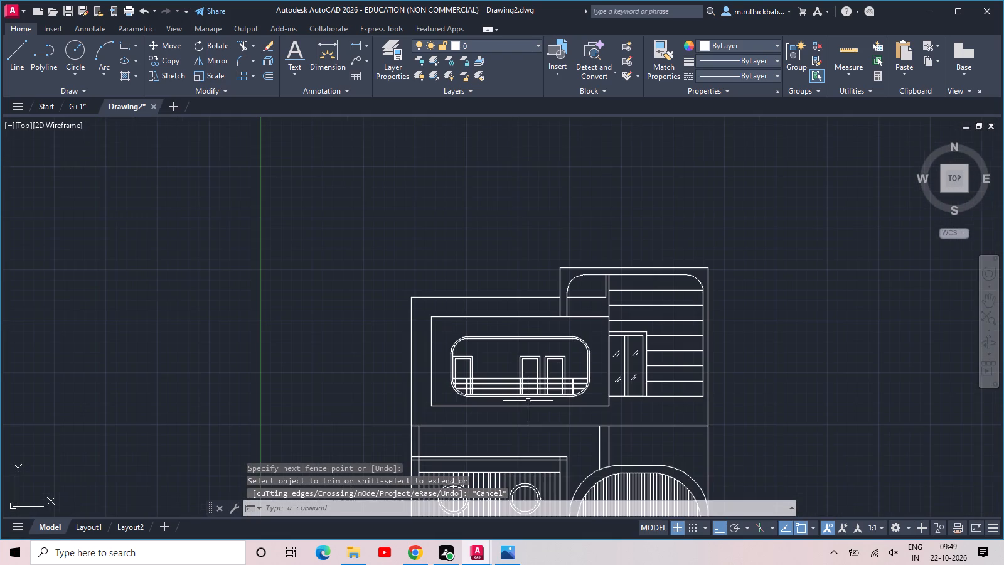
{"action": "key", "text": "ctrl+s"}
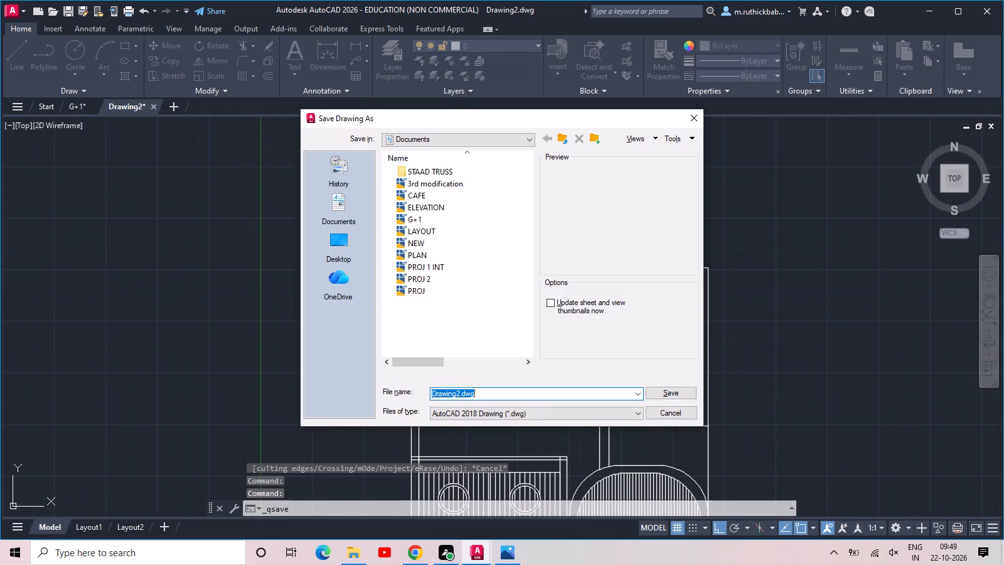
{"action": "key", "text": "BackSpace"}
{"action": "type", "text": "elevation"}
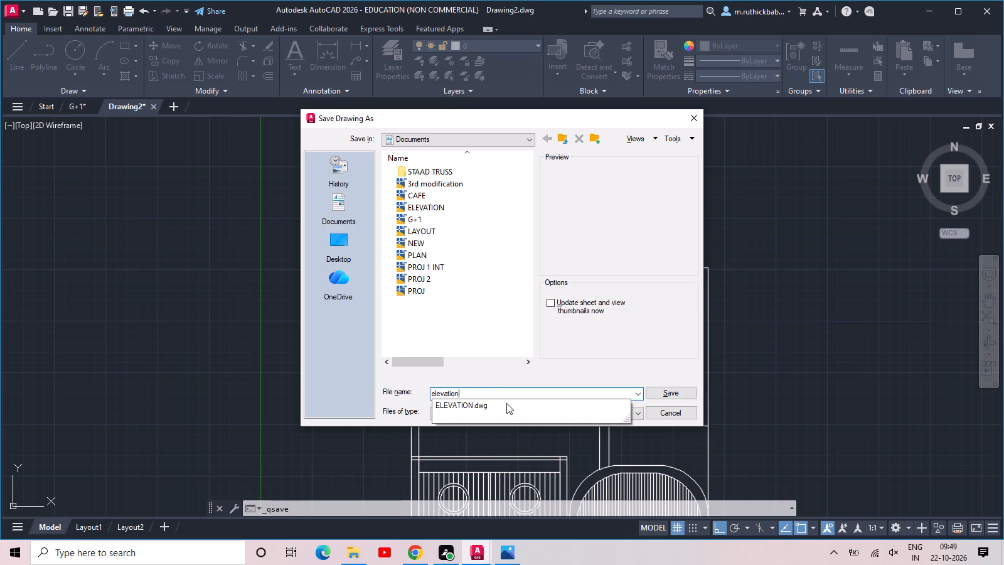
{"action": "key", "text": "Down"}
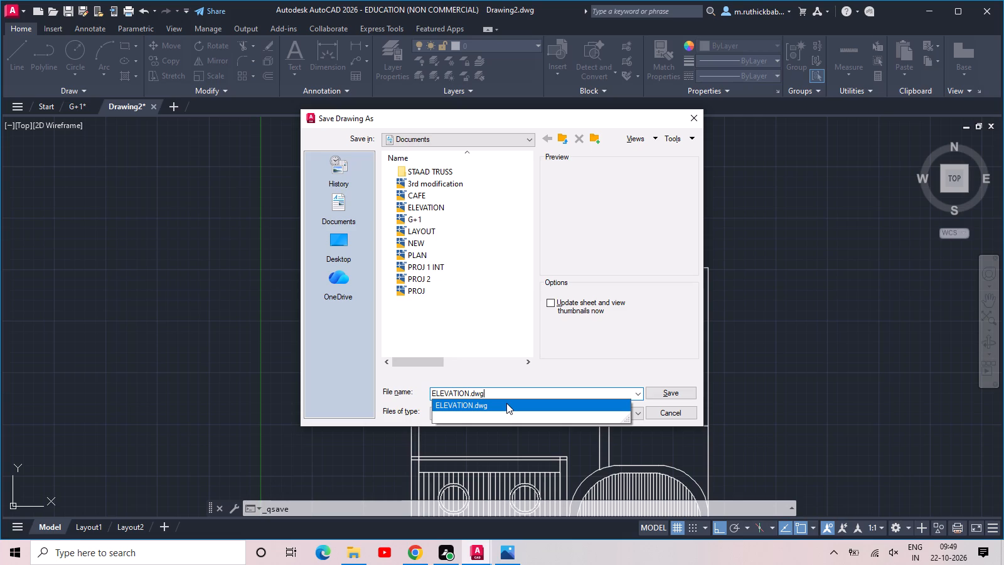
{"action": "key", "text": "space"}
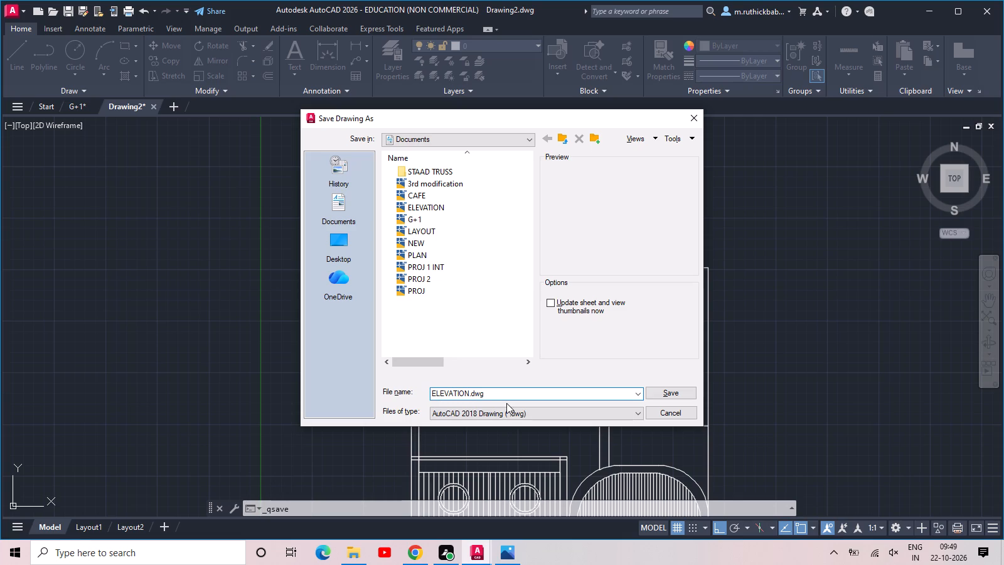
{"action": "key", "text": "1"}
{"action": "key", "text": "Return"}
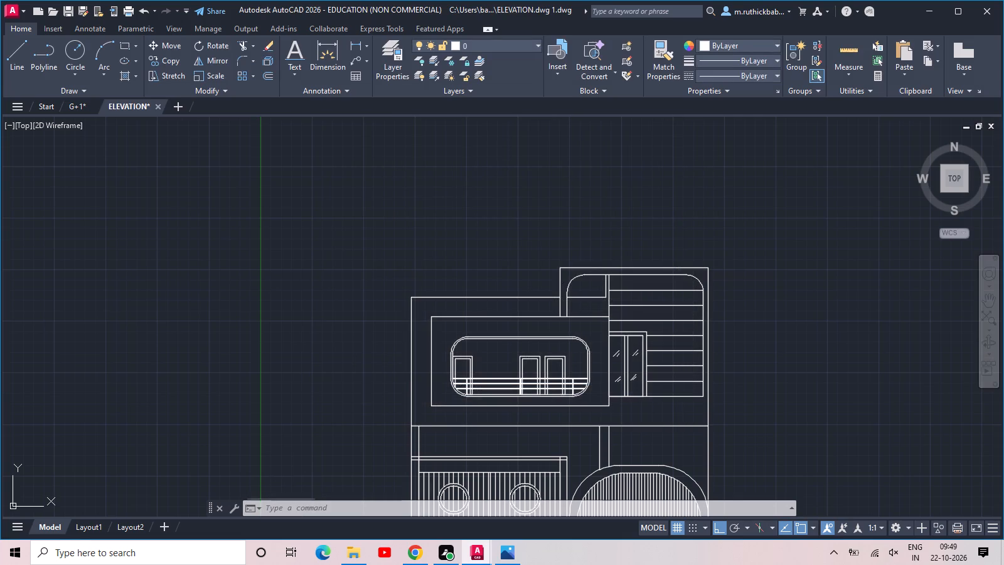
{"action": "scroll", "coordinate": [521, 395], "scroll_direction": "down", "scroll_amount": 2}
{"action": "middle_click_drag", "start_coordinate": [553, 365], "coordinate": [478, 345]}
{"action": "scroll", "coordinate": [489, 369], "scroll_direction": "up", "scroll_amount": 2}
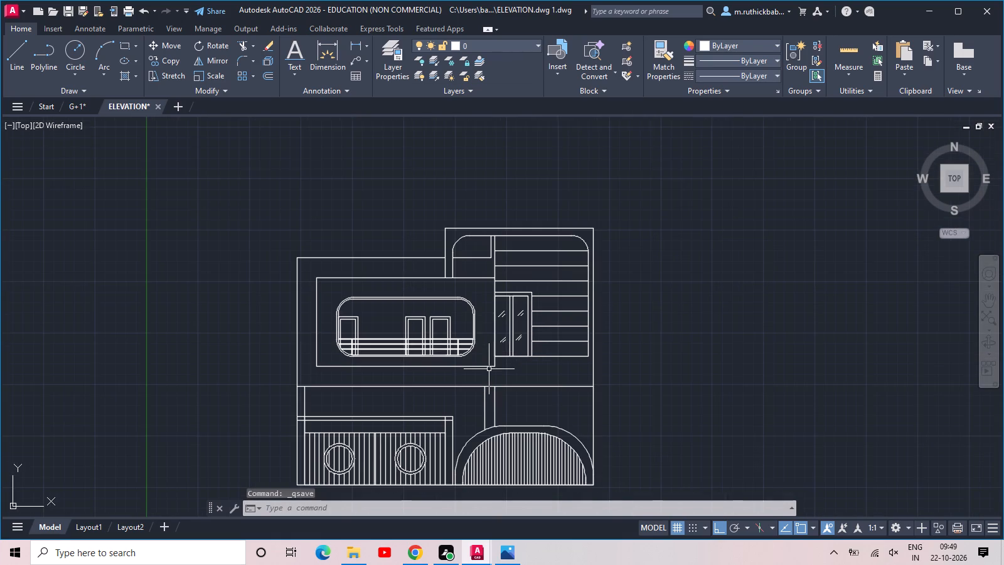
Query the LOGFILENAME system variable to read the drawing's log file name.
{"action": "scroll", "coordinate": [447, 254], "scroll_direction": "up", "scroll_amount": 1}
{"action": "scroll", "coordinate": [447, 254], "scroll_direction": "down", "scroll_amount": 2}
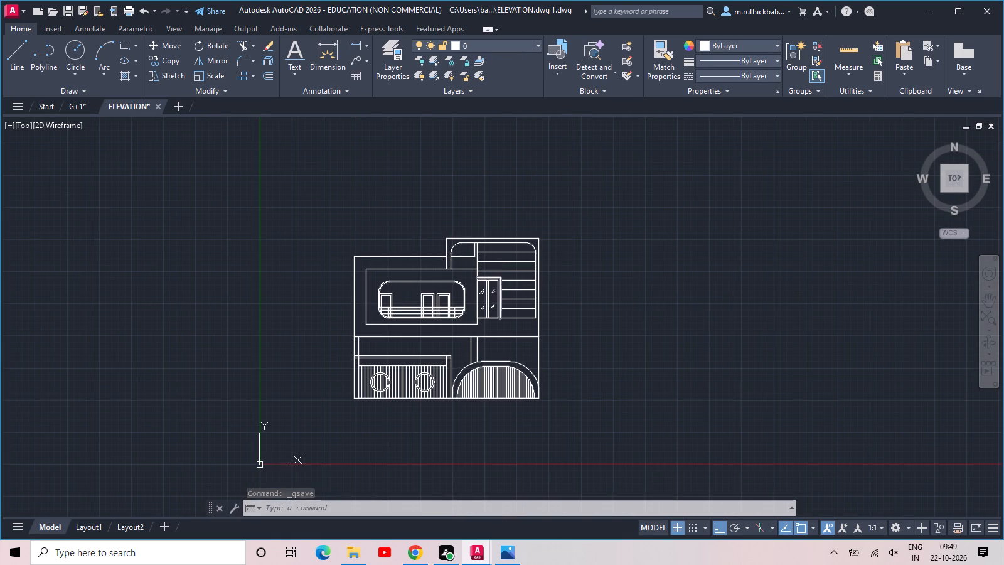
{"action": "scroll", "coordinate": [503, 304], "scroll_direction": "up", "scroll_amount": 1}
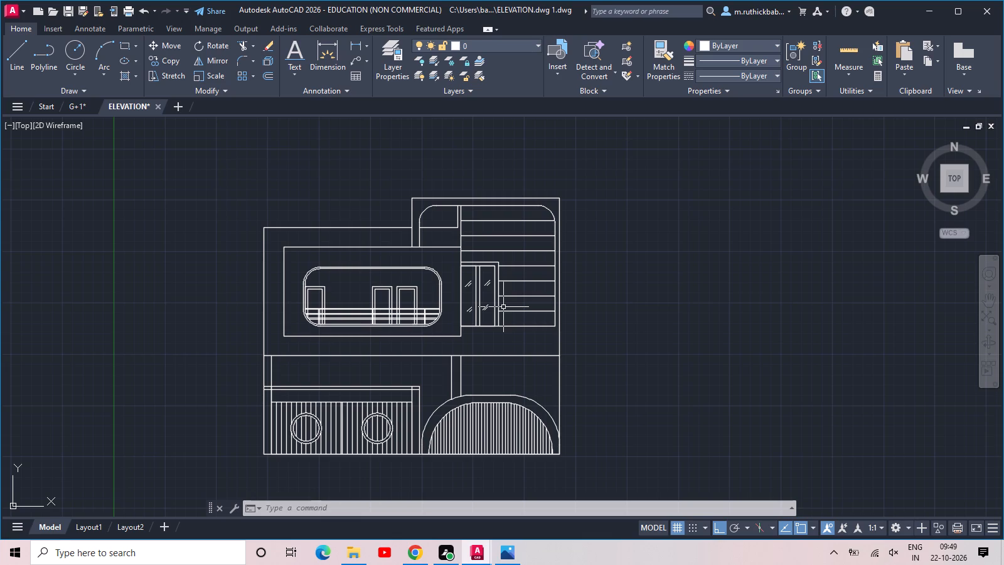
{"action": "type", "text": "lo"}
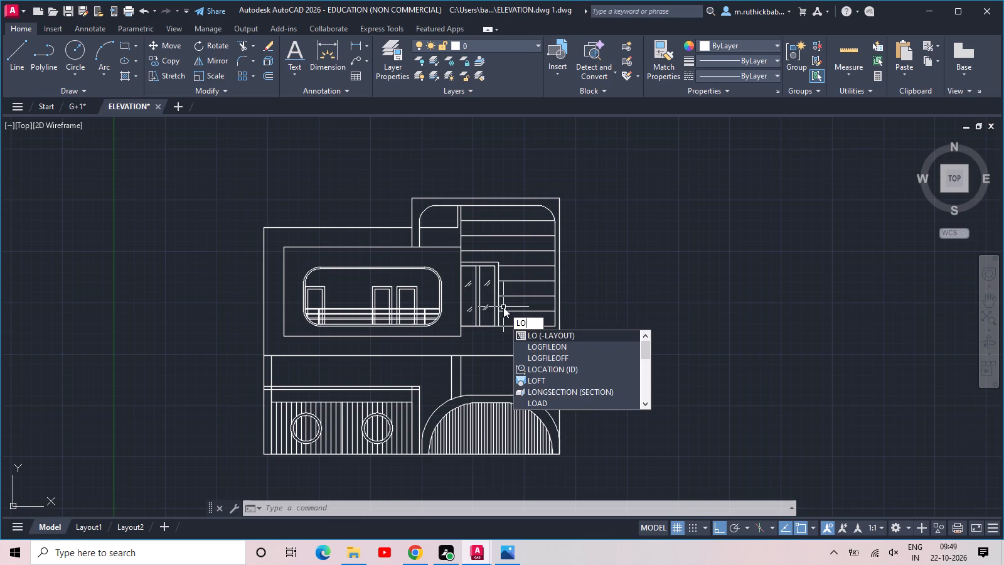
{"action": "key", "text": "g"}
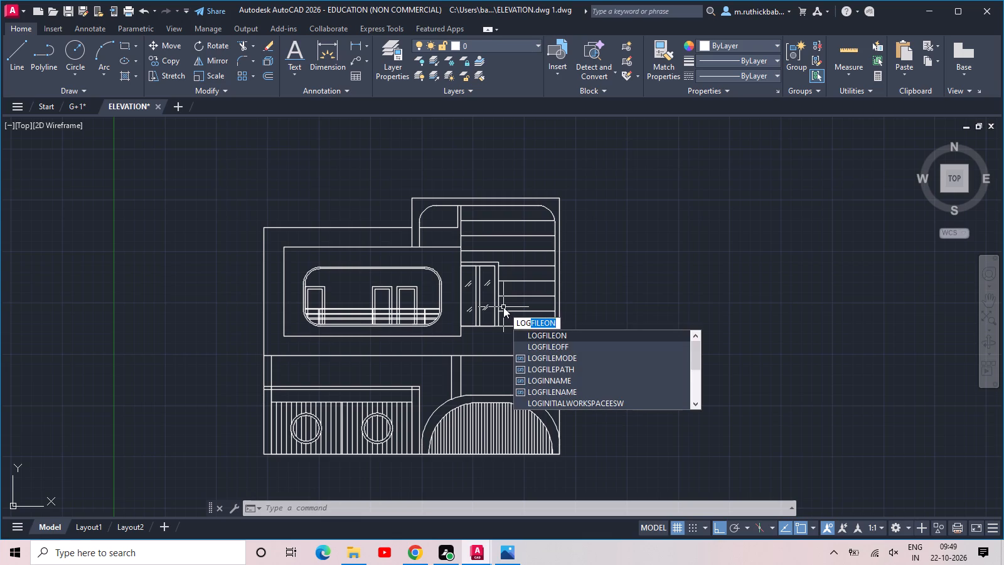
{"action": "type", "text": "file"}
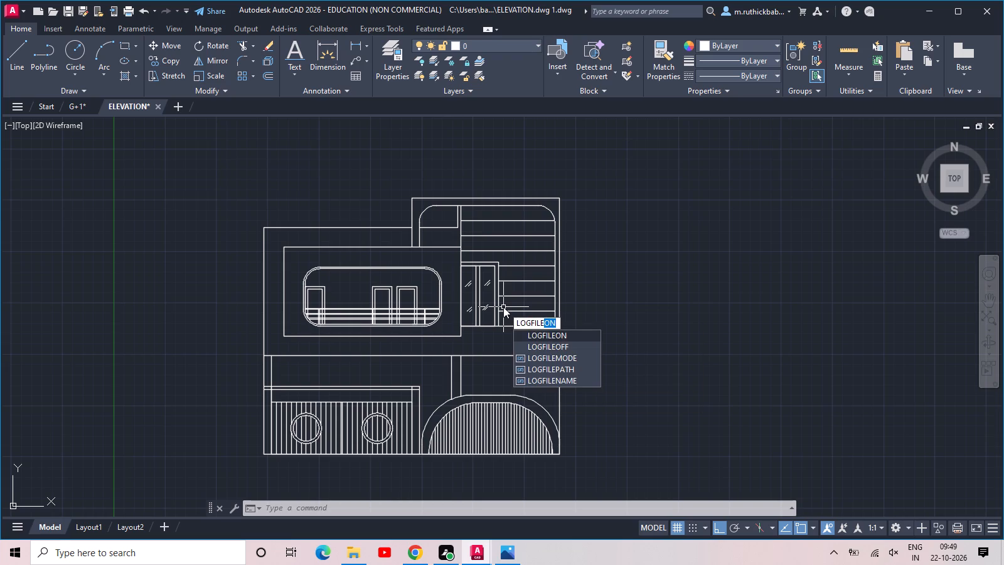
{"action": "key", "text": "Down"}
{"action": "key", "text": "Down"}
{"action": "key", "text": "Down"}
{"action": "key", "text": "Down"}
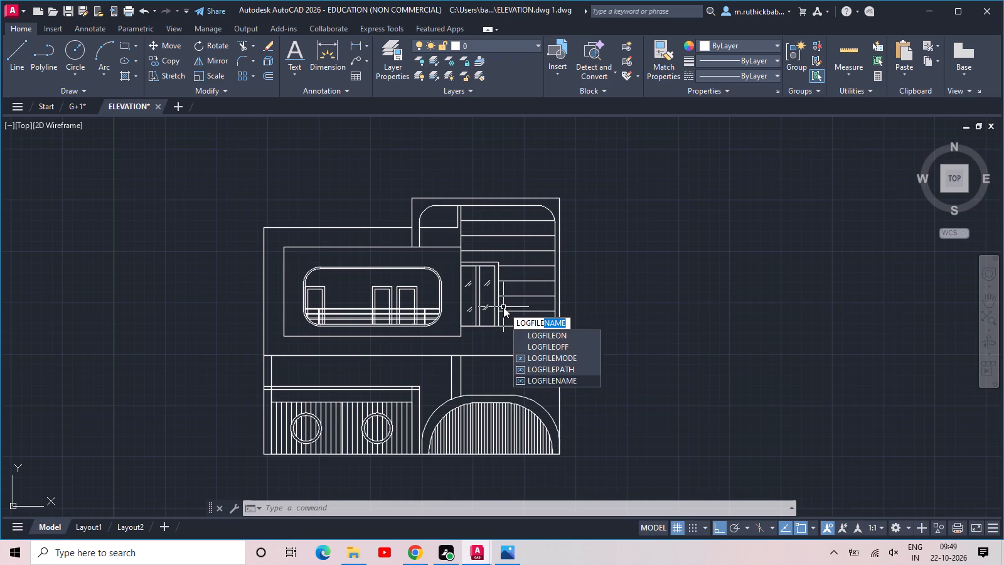
{"action": "key", "text": "Return"}
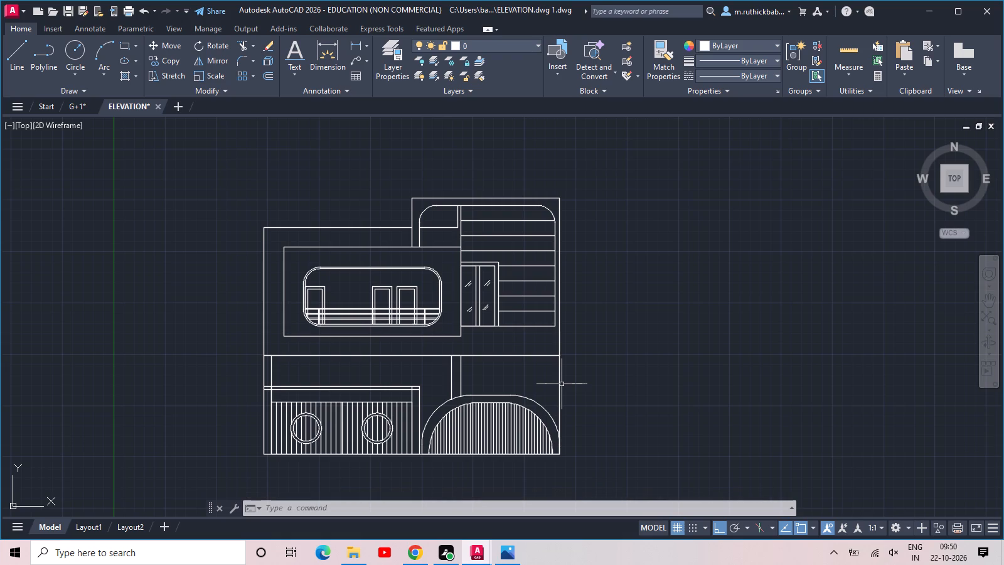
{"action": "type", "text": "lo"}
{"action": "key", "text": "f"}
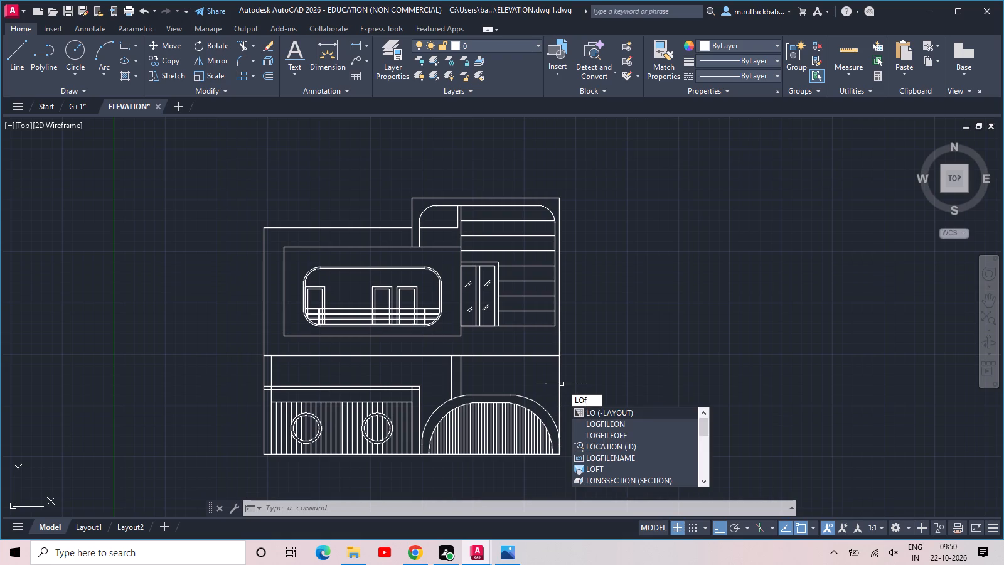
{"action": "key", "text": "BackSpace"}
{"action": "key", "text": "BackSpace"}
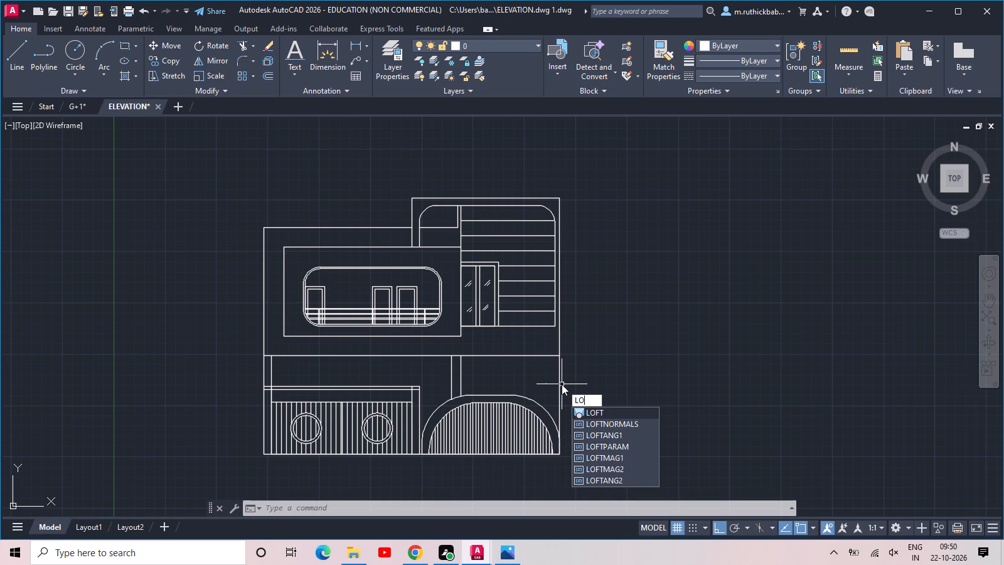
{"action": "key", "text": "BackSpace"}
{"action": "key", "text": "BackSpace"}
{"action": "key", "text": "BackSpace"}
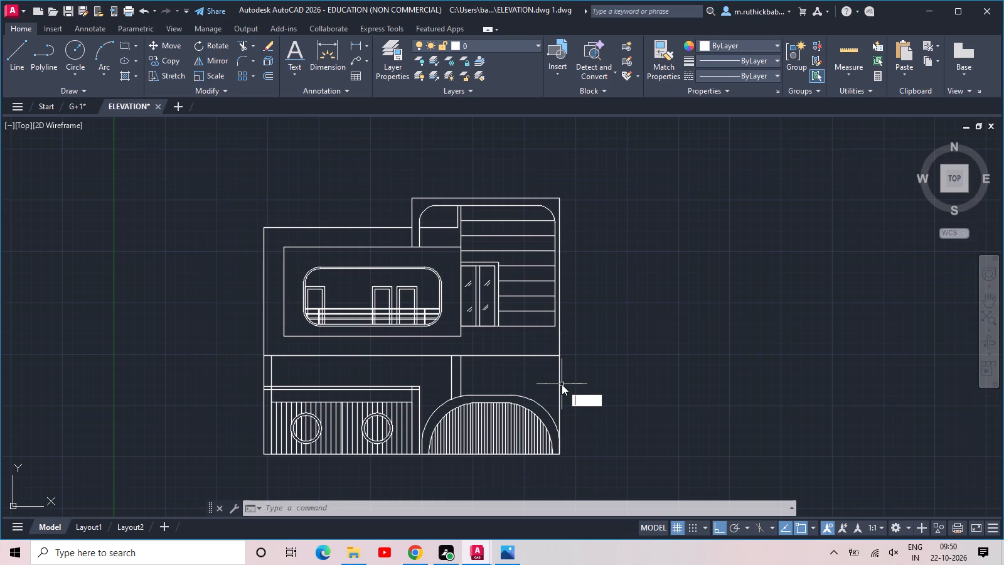
Open the Options dialog to view the file search paths and locations, and close it.
{"action": "type", "text": "op"}
{"action": "type", "text": "tio"}
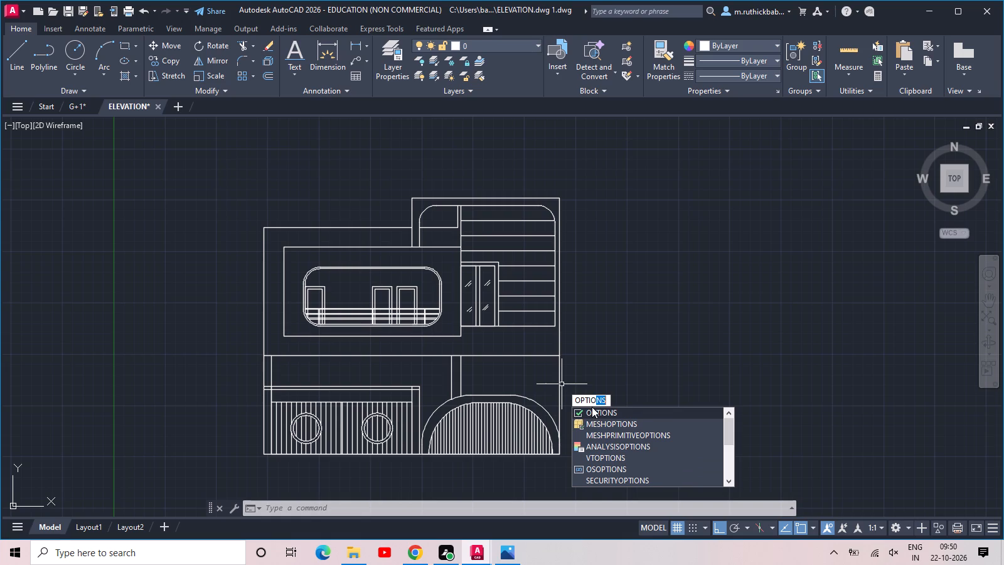
{"action": "left_click", "coordinate": [592, 407]}
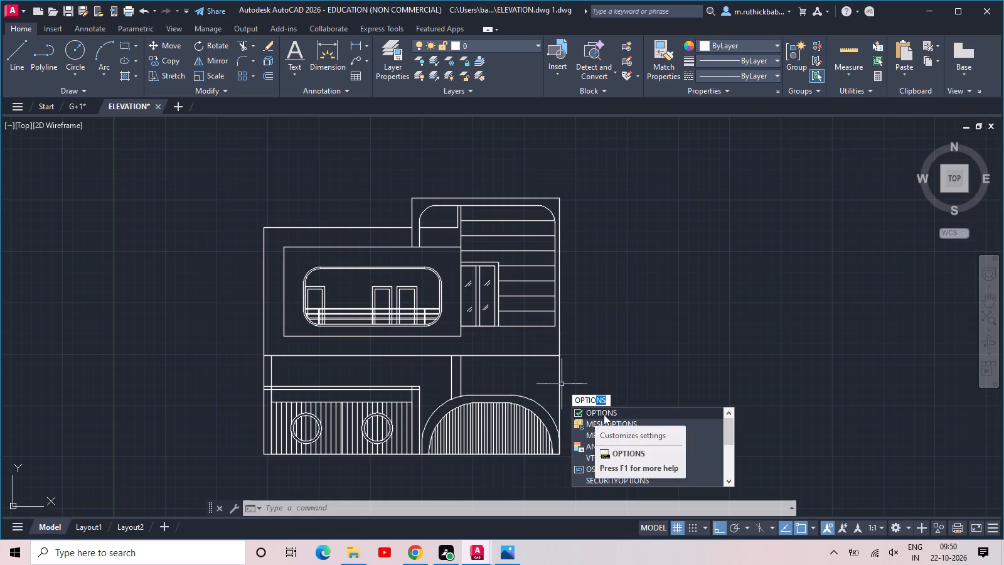
{"action": "left_click", "coordinate": [604, 414]}
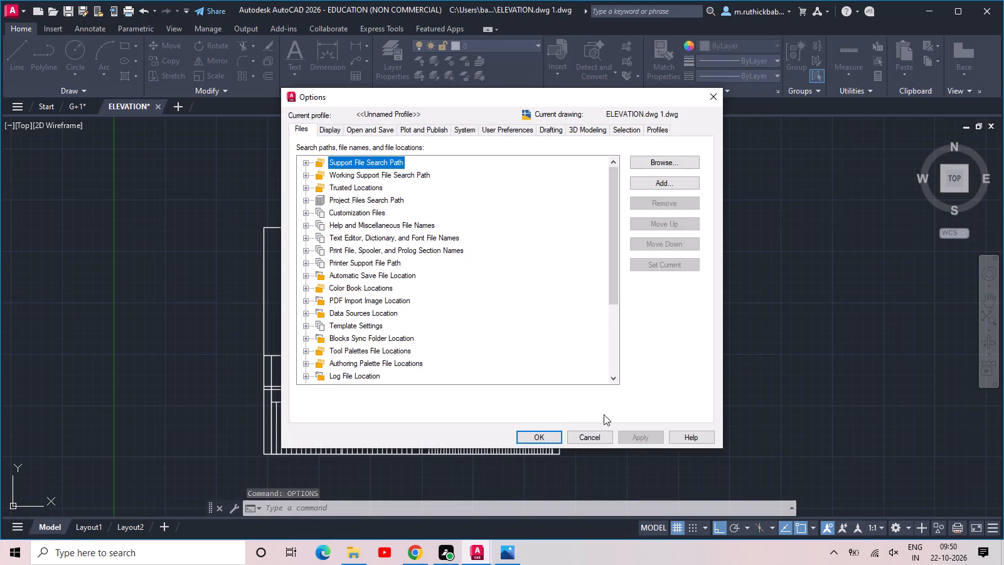
{"action": "key", "text": "Return"}
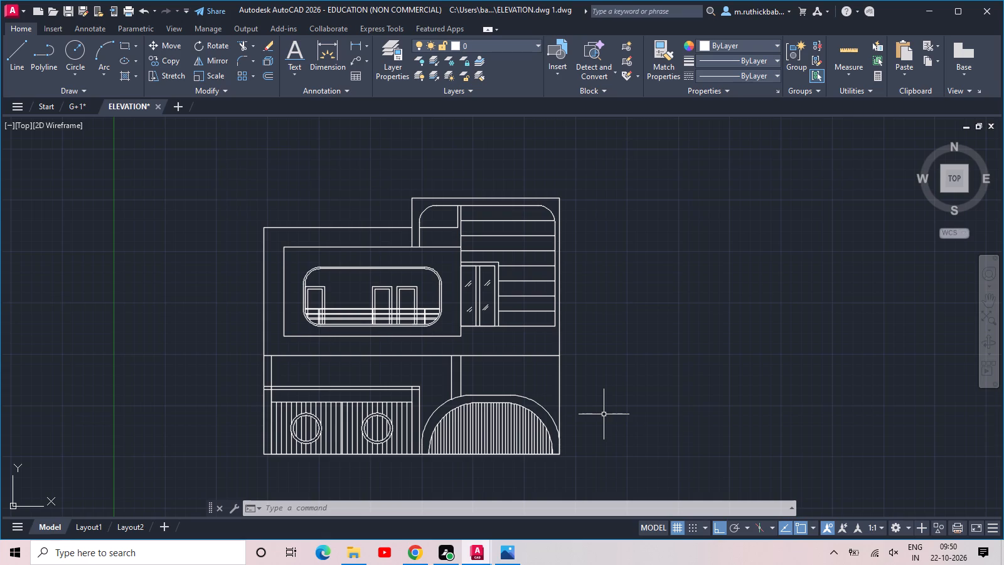
Look through all the setting categories in the Options dialog and locate the Log File Location entry among the file paths.
{"action": "type", "text": "op"}
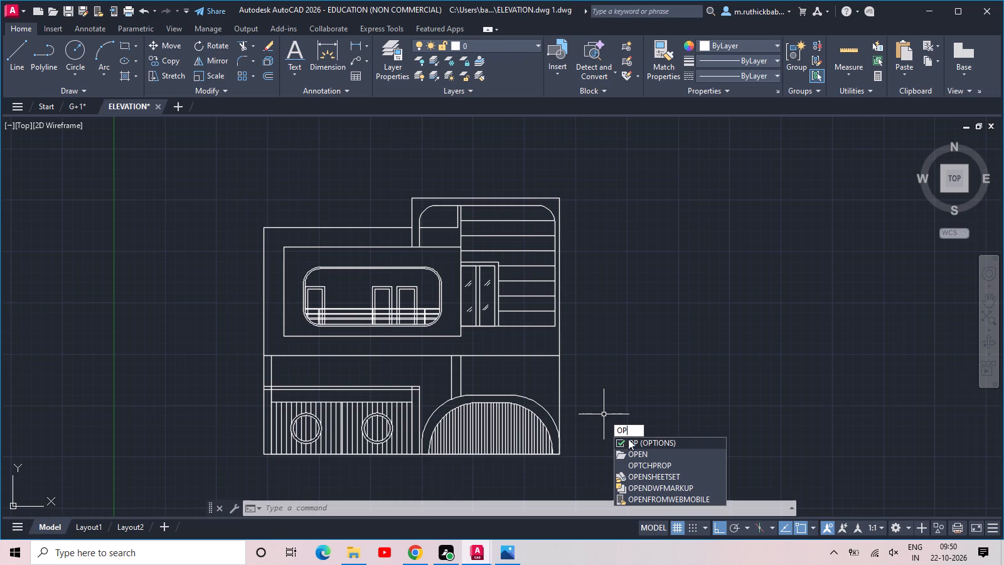
{"action": "left_click", "coordinate": [628, 439]}
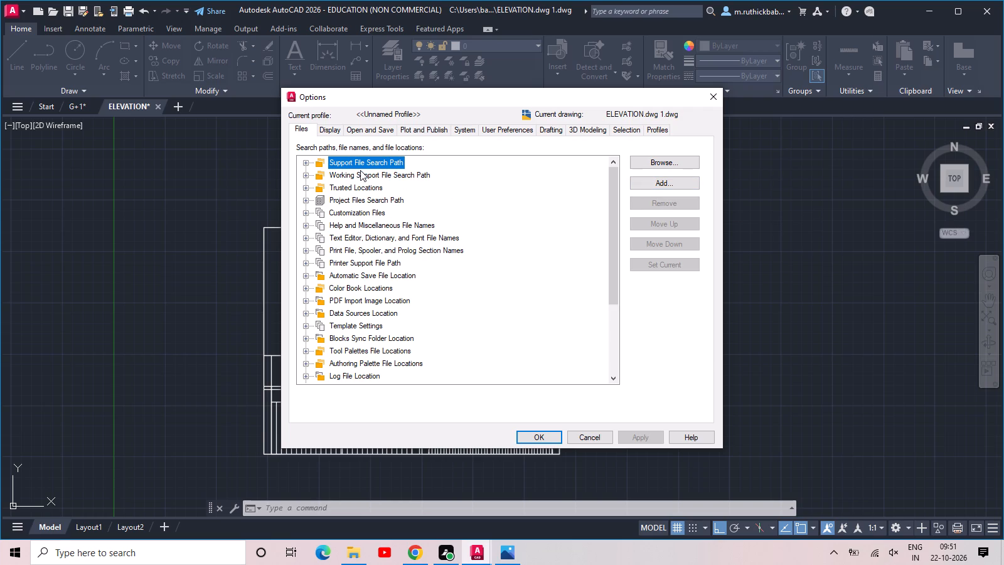
{"action": "left_click", "coordinate": [333, 132]}
{"action": "left_click", "coordinate": [359, 131]}
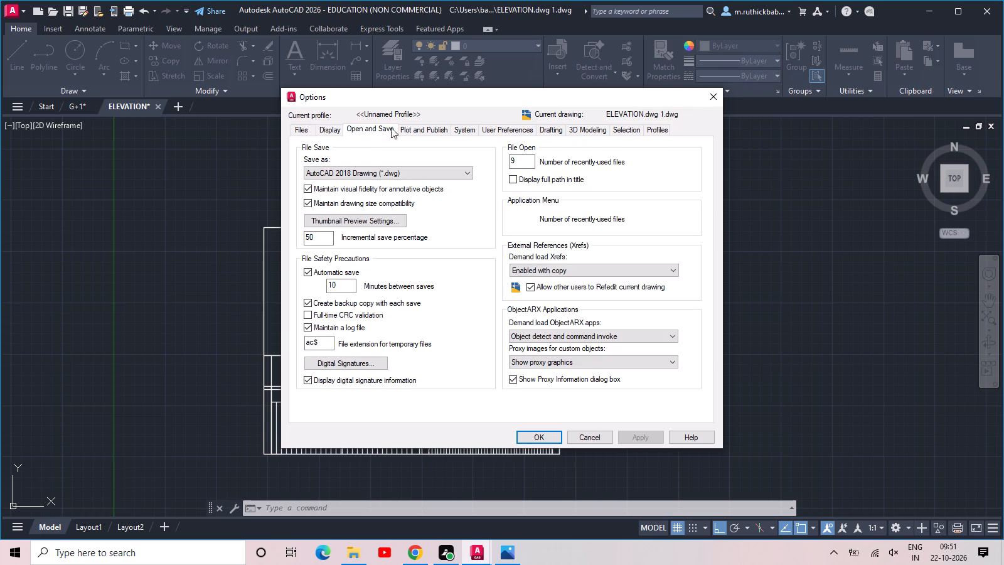
{"action": "left_click", "coordinate": [397, 128]}
{"action": "left_click", "coordinate": [462, 129]}
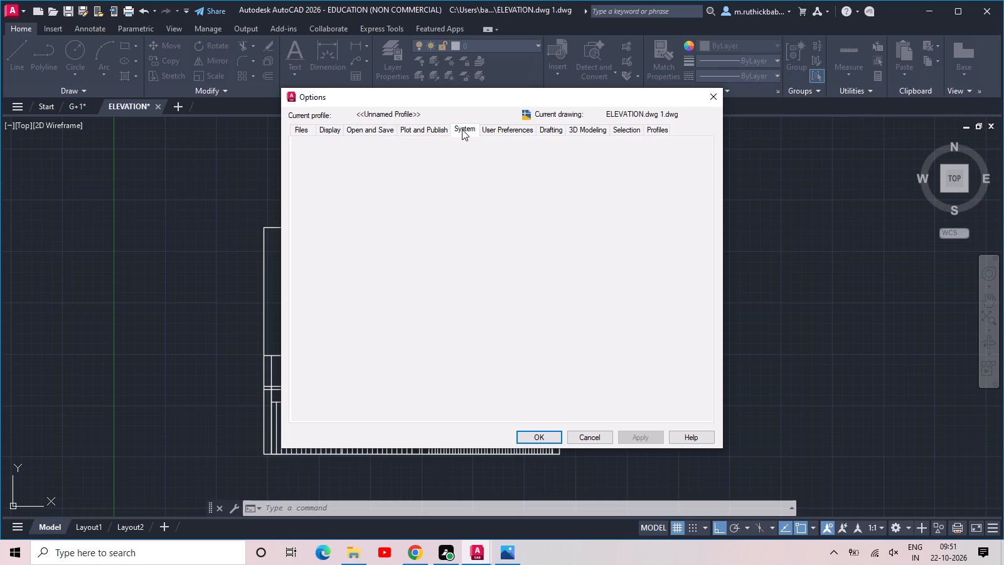
{"action": "left_click", "coordinate": [503, 130]}
{"action": "left_click", "coordinate": [551, 135]}
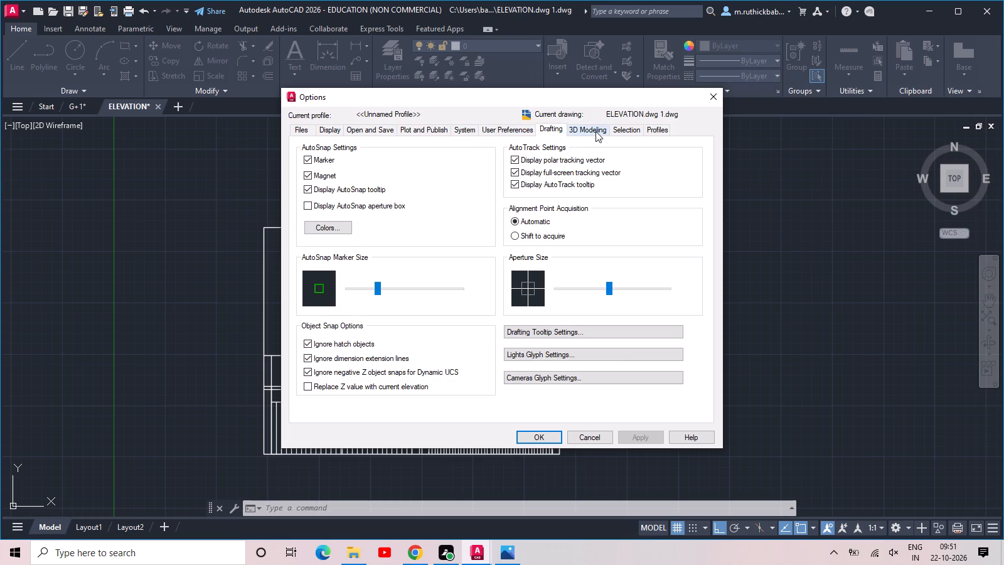
{"action": "left_click", "coordinate": [595, 131]}
{"action": "left_click", "coordinate": [636, 132]}
{"action": "left_click", "coordinate": [657, 129]}
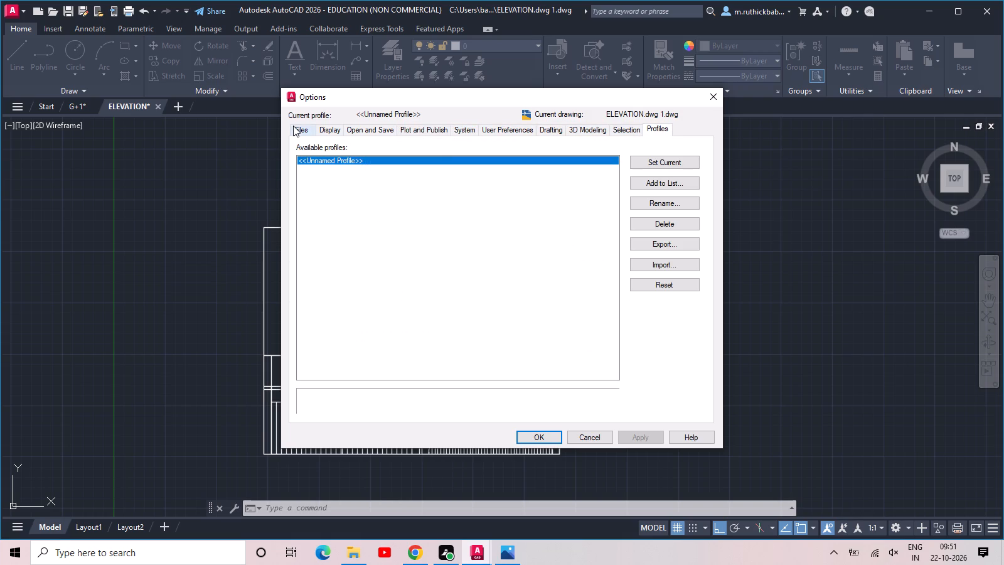
{"action": "left_click", "coordinate": [295, 125]}
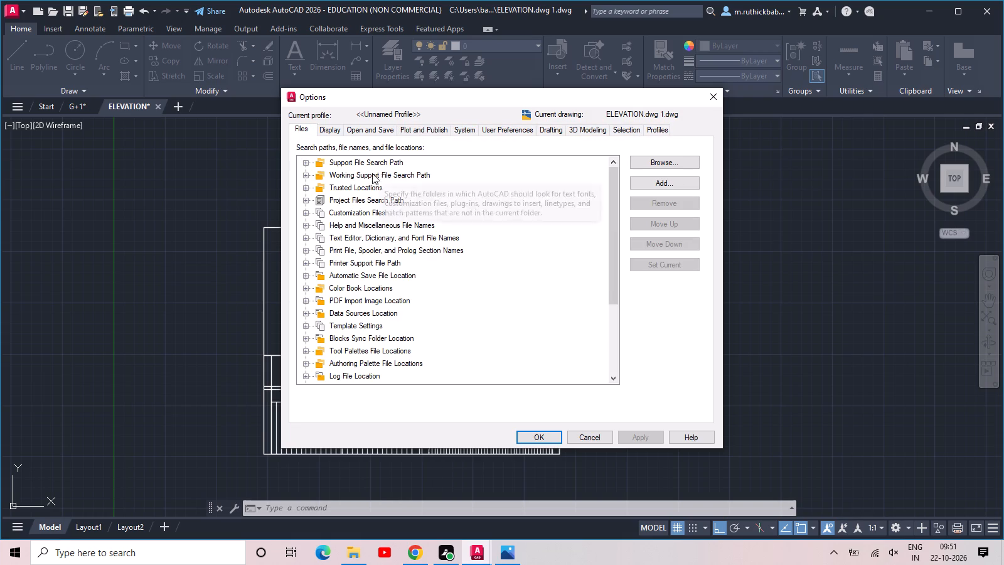
{"action": "left_click", "coordinate": [368, 375]}
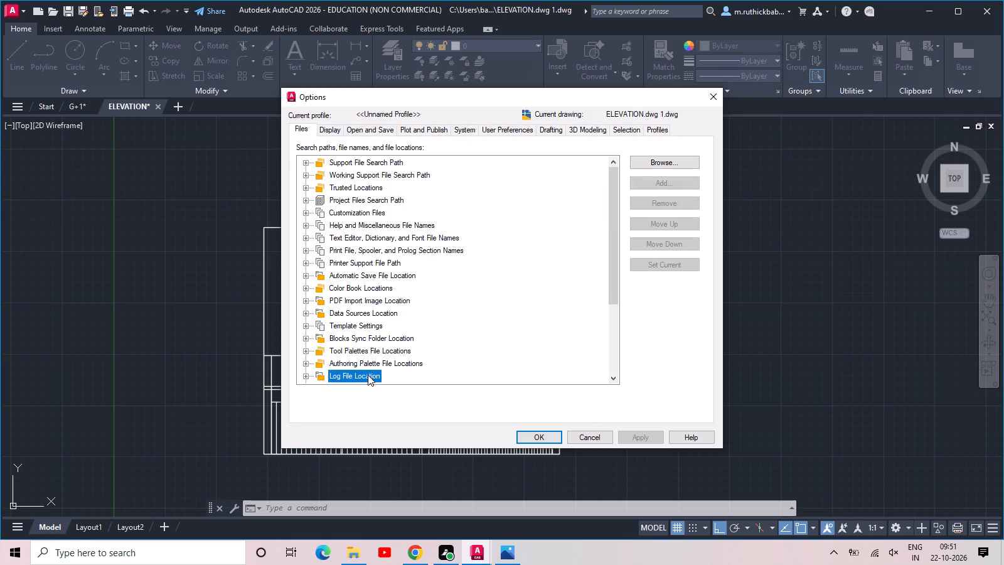
{"action": "left_click", "coordinate": [538, 436]}
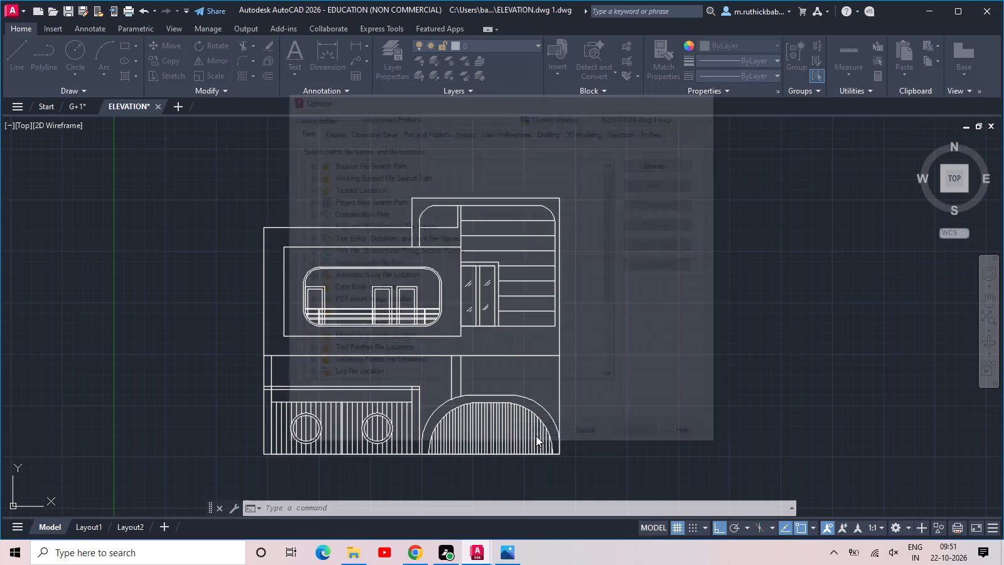
Query the LOGFILENAME system variable again to read the log file's path.
{"action": "scroll", "coordinate": [533, 428], "scroll_direction": "down", "scroll_amount": 1}
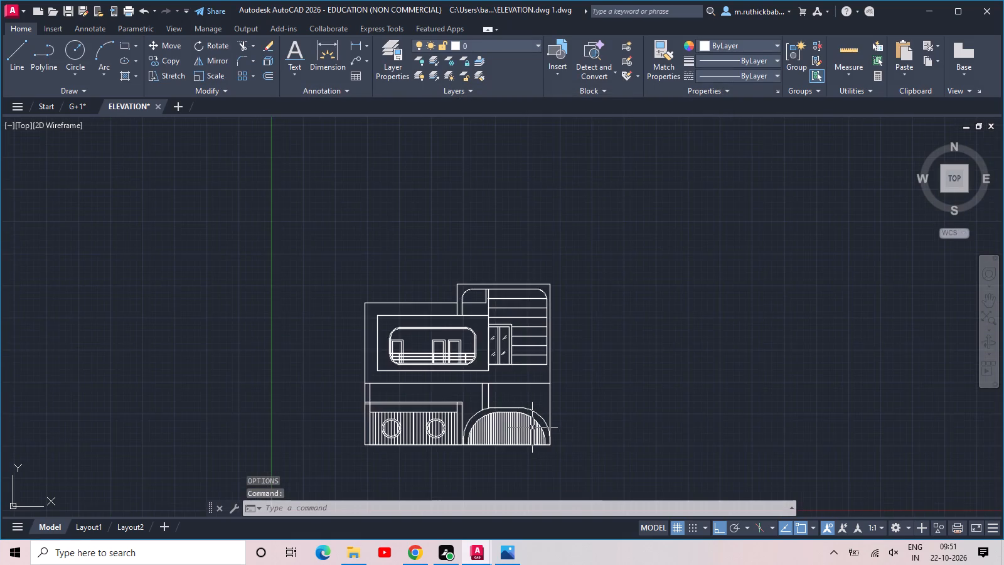
{"action": "scroll", "coordinate": [532, 428], "scroll_direction": "up", "scroll_amount": 1}
{"action": "type", "text": "log"}
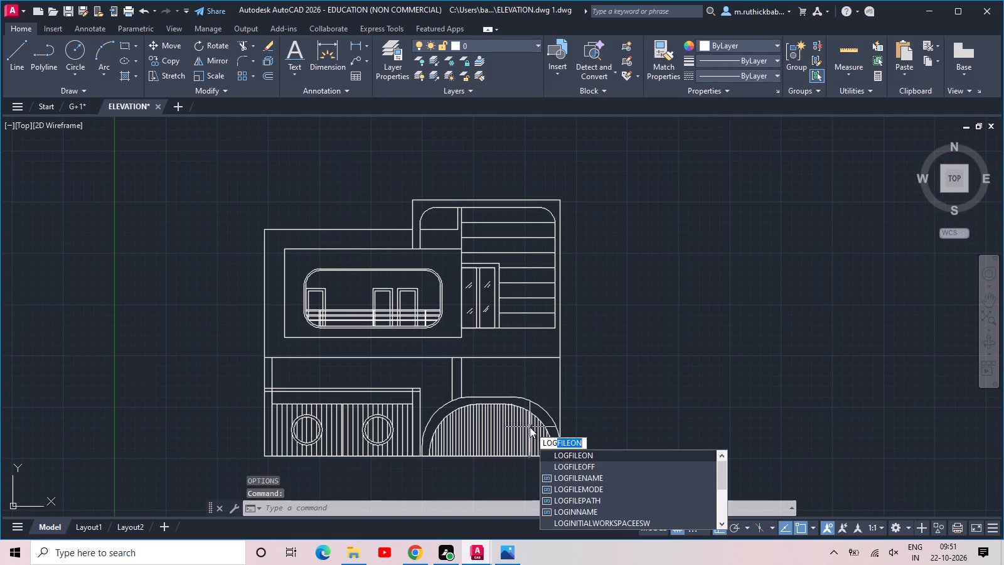
{"action": "key", "text": "Down"}
{"action": "key", "text": "Down"}
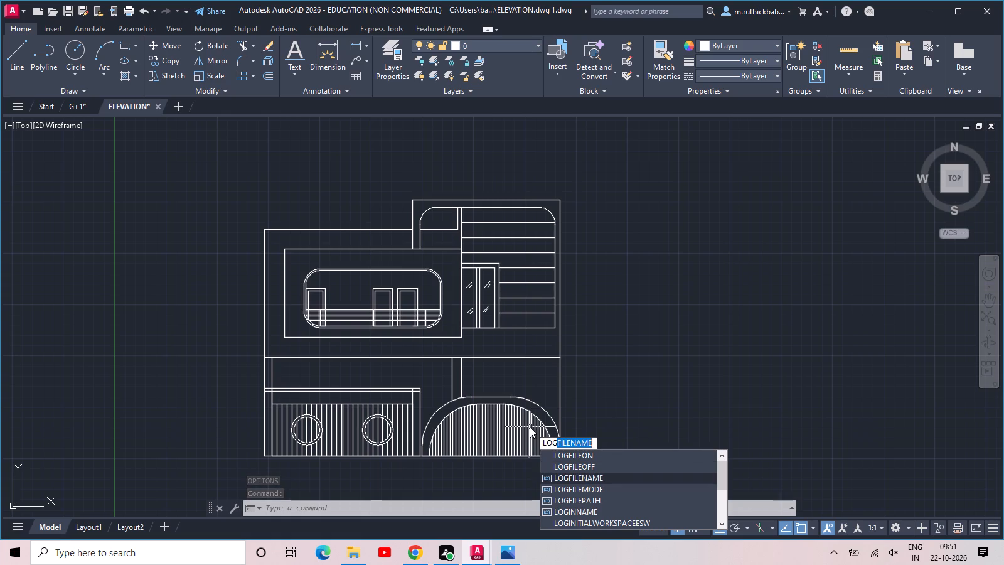
{"action": "key", "text": "Return"}
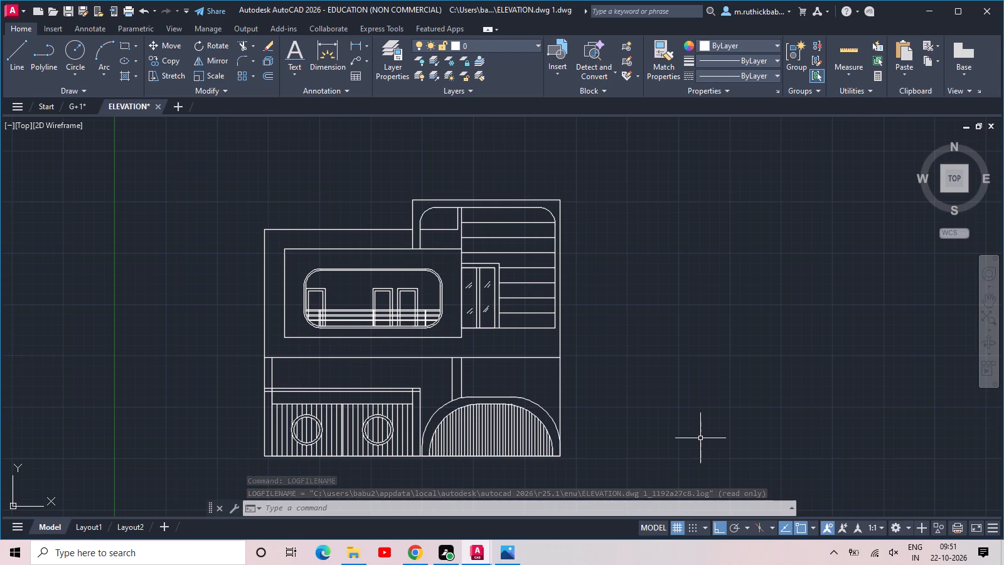
Save the elevation drawing.
{"action": "key", "text": "ctrl+s"}
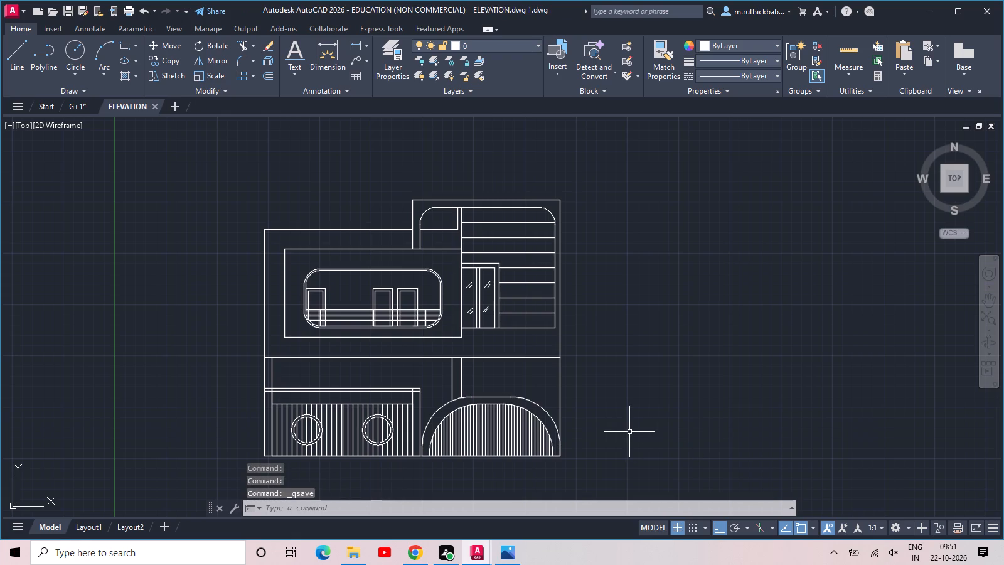
Start a plot of the model and set the paper size to ISO A4 (210.00 x 297.00 MM).
{"action": "key", "text": "ctrl+p"}
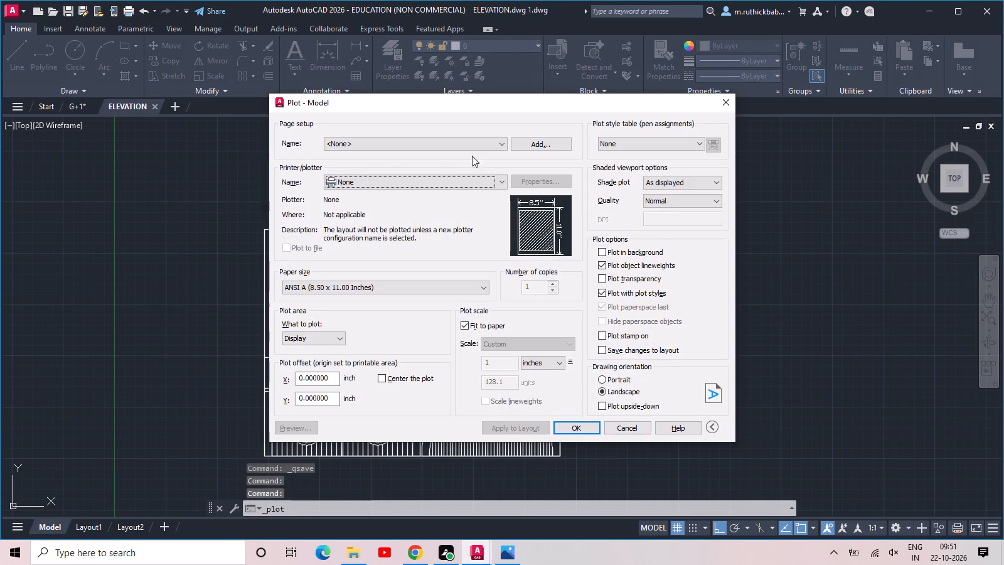
{"action": "left_click", "coordinate": [385, 287]}
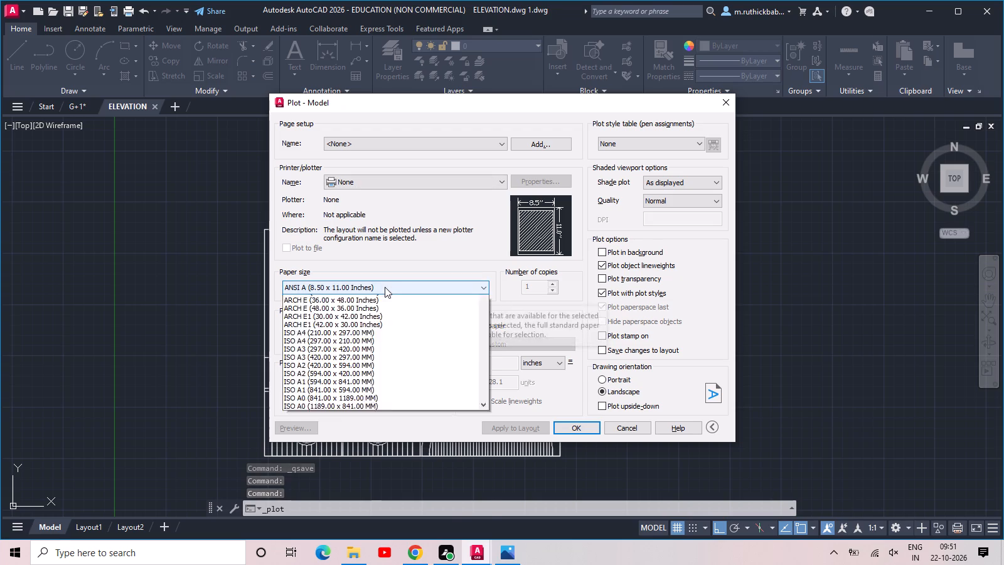
{"action": "scroll", "coordinate": [342, 358], "scroll_direction": "down", "scroll_amount": 4}
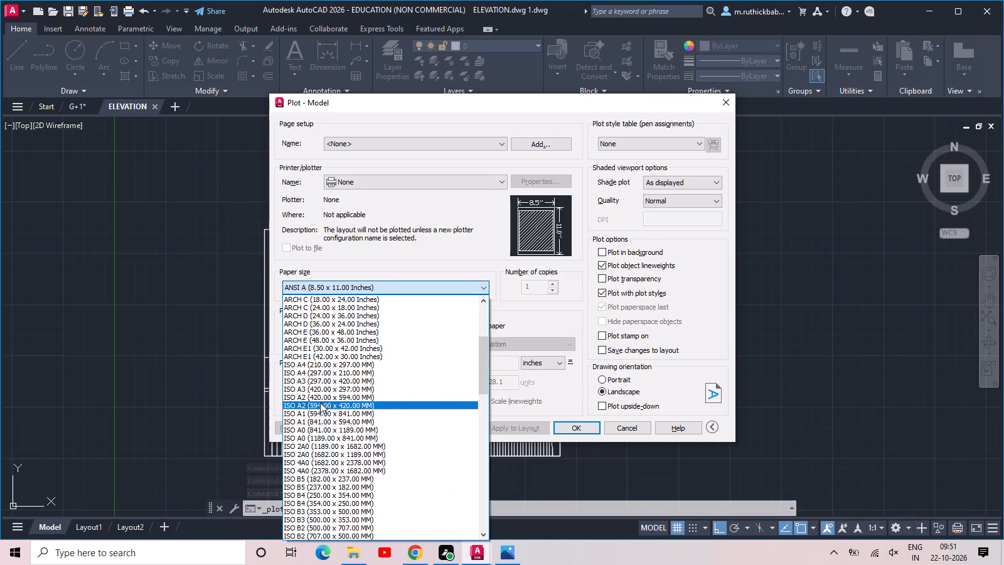
{"action": "left_click", "coordinate": [329, 368]}
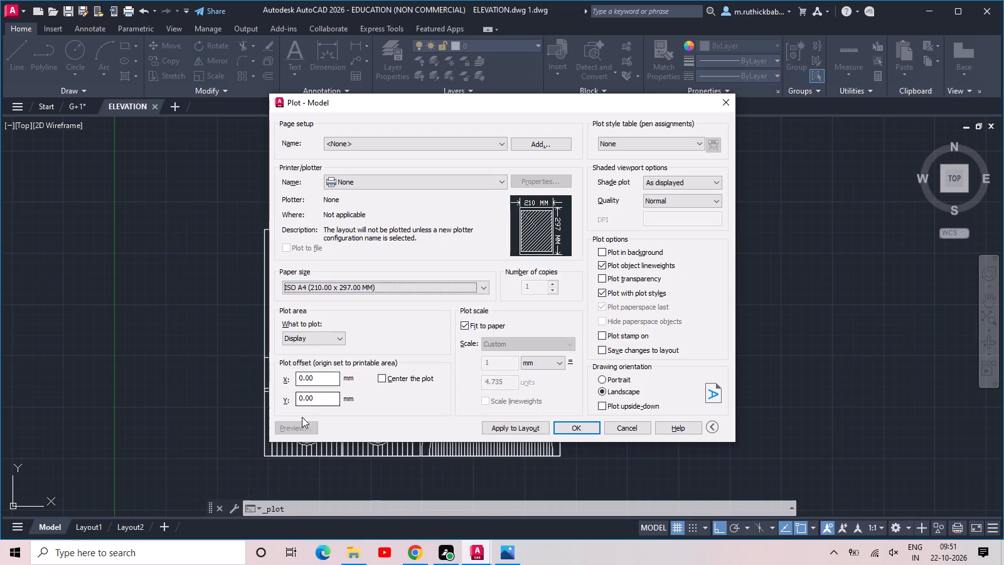
Set the plot area to Window and frame the whole building elevation with a margin around it.
{"action": "left_click", "coordinate": [329, 339]}
{"action": "left_click", "coordinate": [311, 374]}
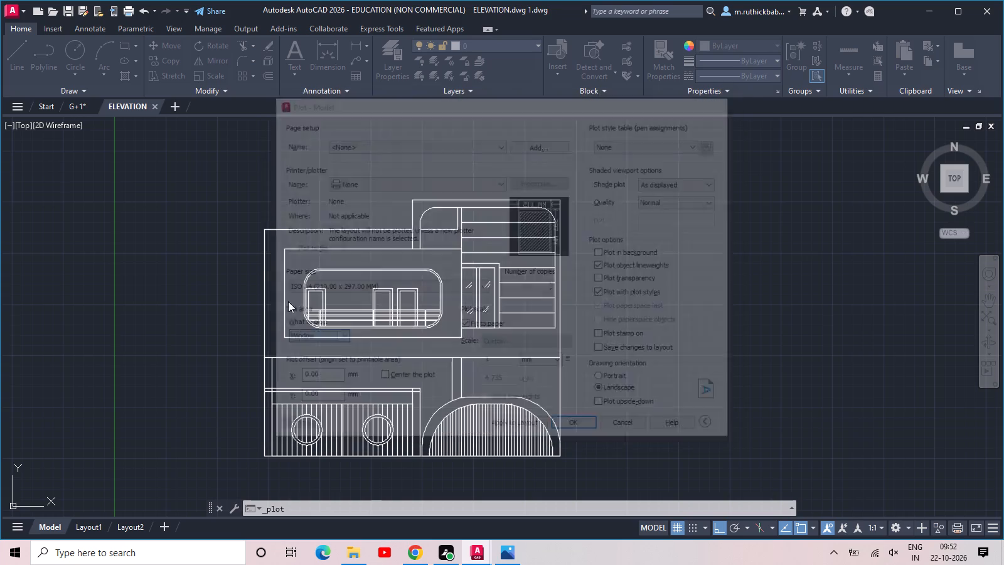
{"action": "left_click", "coordinate": [222, 147]}
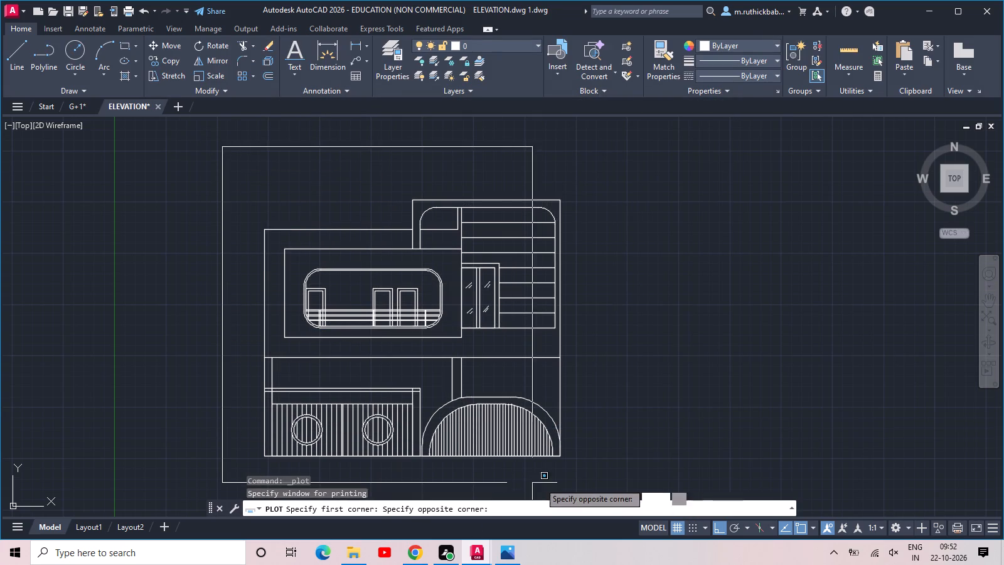
{"action": "left_click", "coordinate": [582, 479]}
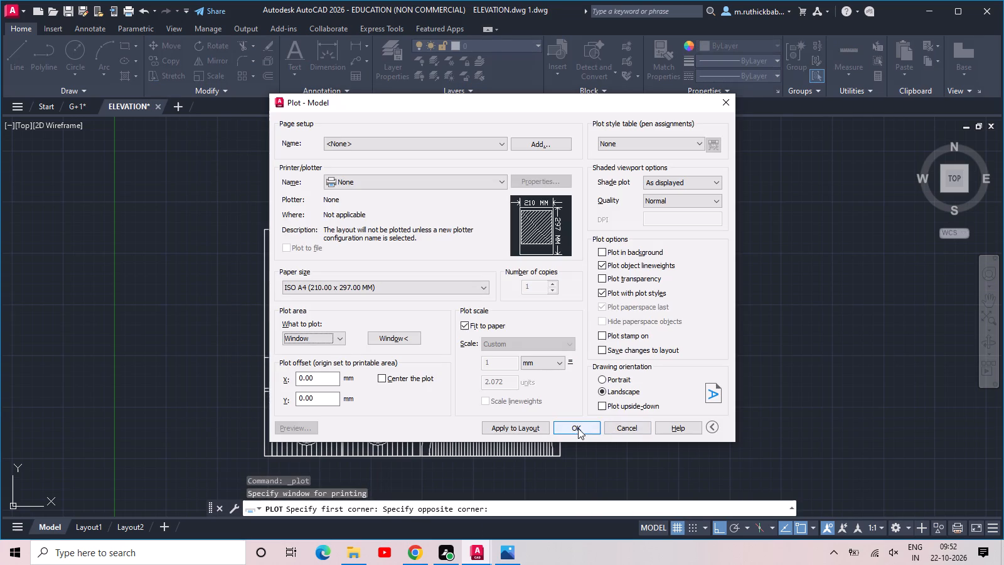
Set the plotter for the model plot to DWG To PDF.pc3.
{"action": "left_click", "coordinate": [578, 428]}
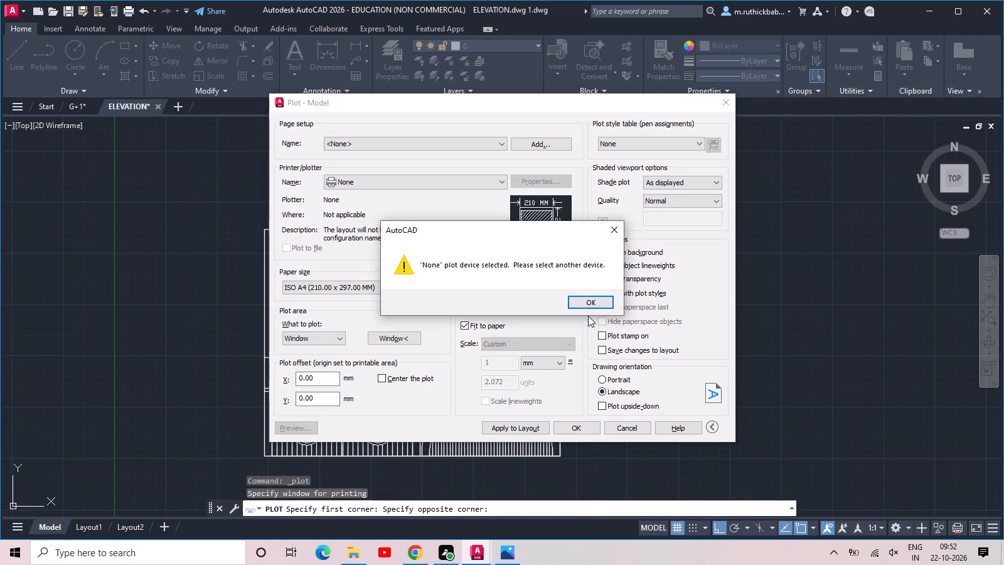
{"action": "left_click", "coordinate": [608, 233]}
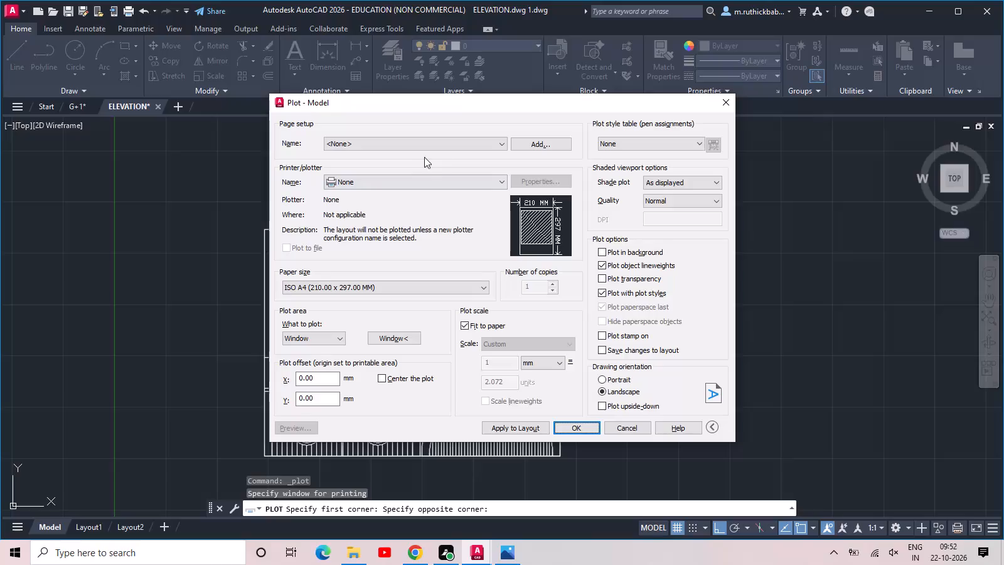
{"action": "left_click", "coordinate": [445, 146]}
{"action": "left_click", "coordinate": [445, 146]}
{"action": "left_click", "coordinate": [425, 178]}
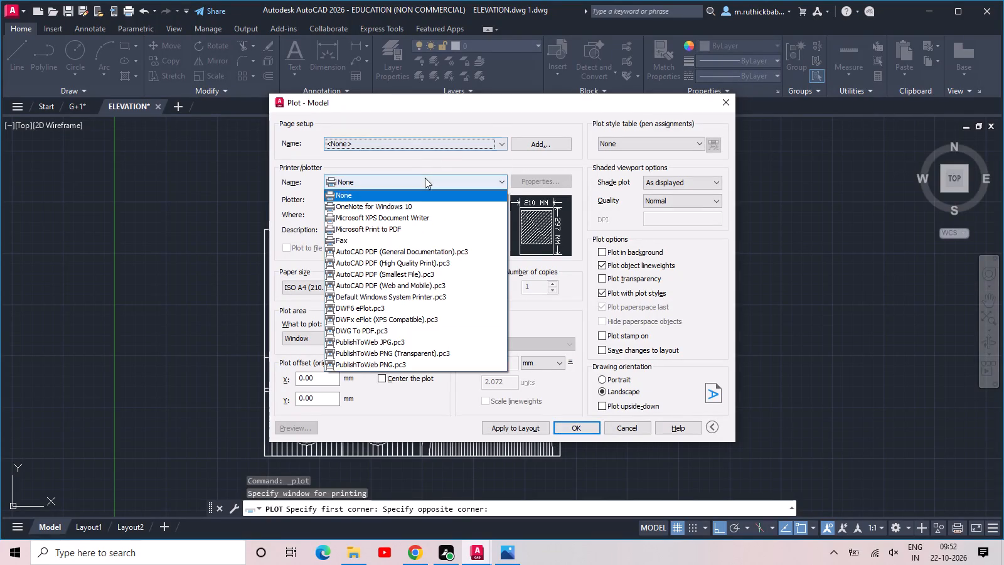
{"action": "left_click", "coordinate": [385, 327]}
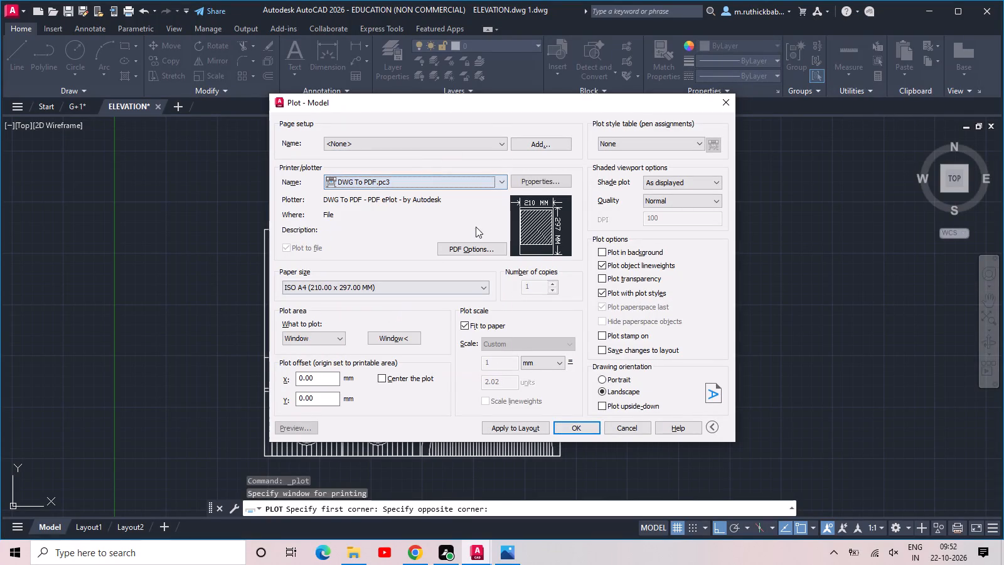
Plot the elevation to a PDF file named ELEVATION.dwg 1-Model.pdf in the Documents folder.
{"action": "left_click", "coordinate": [569, 428]}
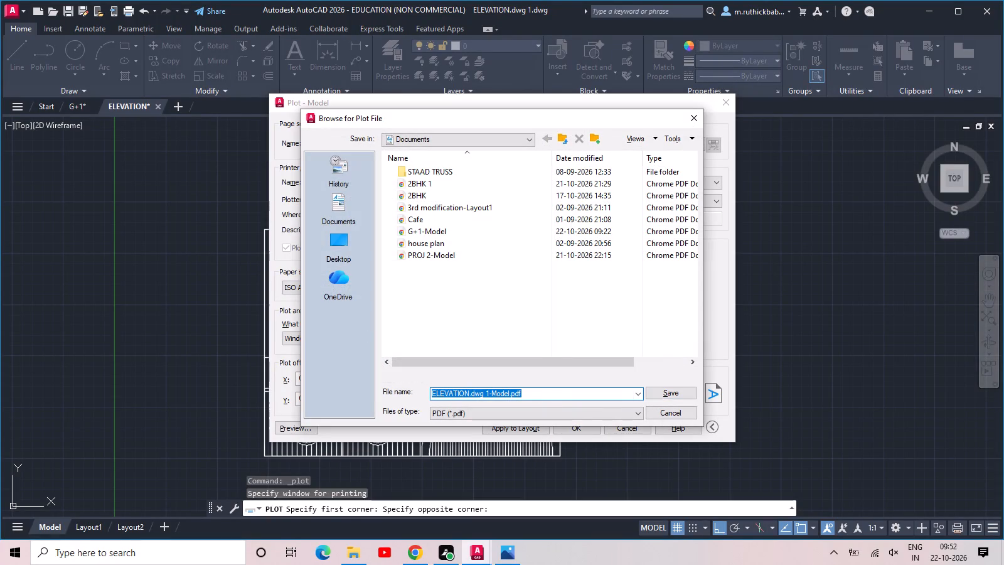
{"action": "double_click", "coordinate": [534, 388]}
{"action": "left_click", "coordinate": [505, 389]}
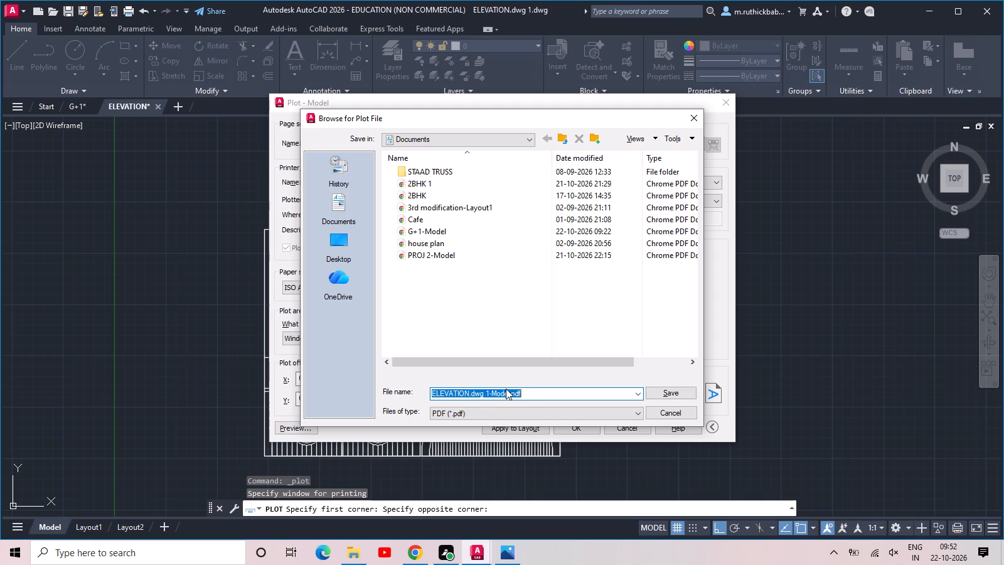
{"action": "left_click", "coordinate": [531, 394]}
{"action": "left_click", "coordinate": [673, 391]}
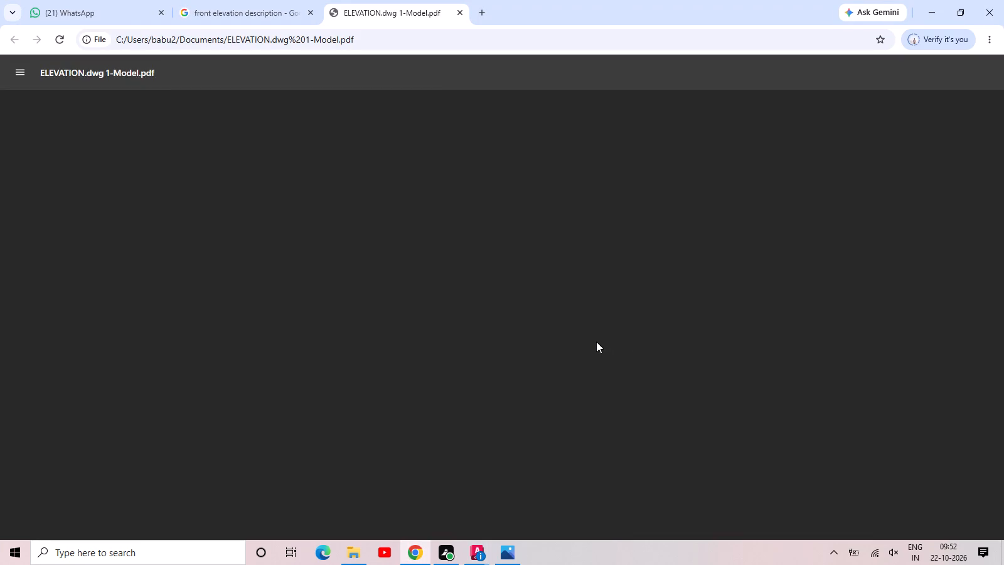
Look over the plotted elevation PDF in Chrome, return to the AutoCAD drawing and dismiss the plot notification.
{"action": "scroll", "coordinate": [596, 342], "scroll_direction": "down", "scroll_amount": 7}
{"action": "scroll", "coordinate": [596, 340], "scroll_direction": "up", "scroll_amount": 3}
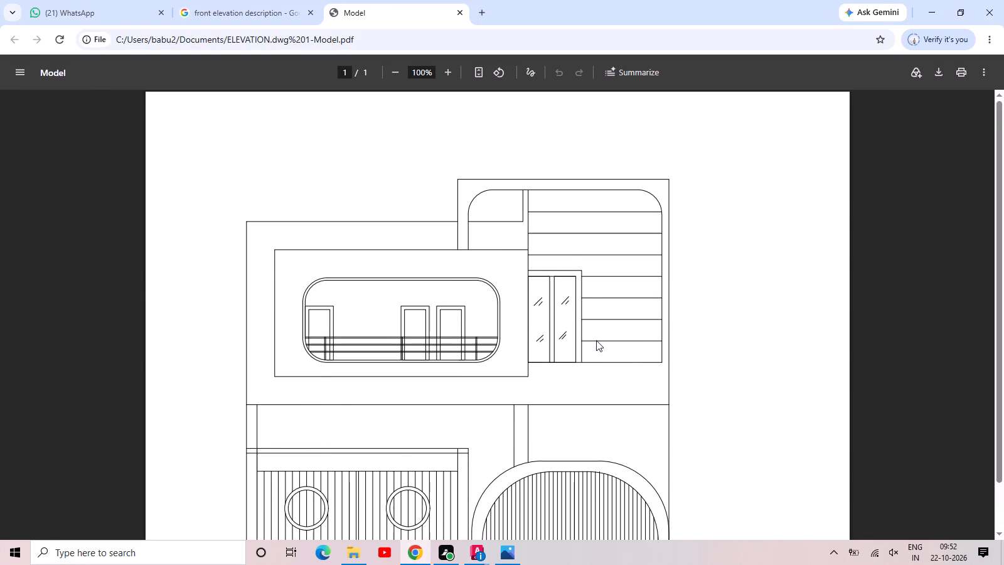
{"action": "scroll", "coordinate": [596, 340], "scroll_direction": "down", "scroll_amount": 3}
{"action": "scroll", "coordinate": [596, 340], "scroll_direction": "up", "scroll_amount": 2}
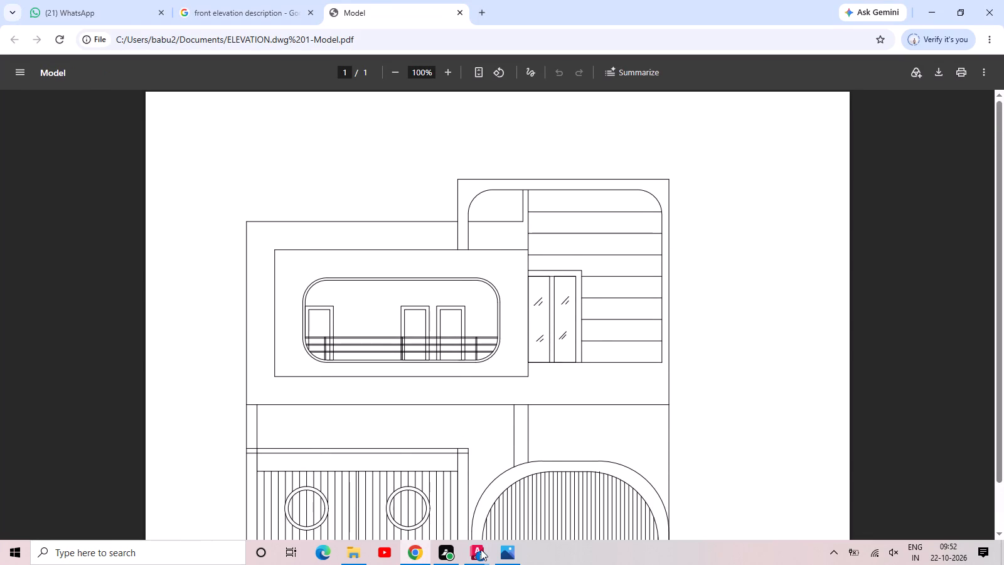
{"action": "left_click", "coordinate": [473, 550]}
{"action": "left_click", "coordinate": [533, 502]}
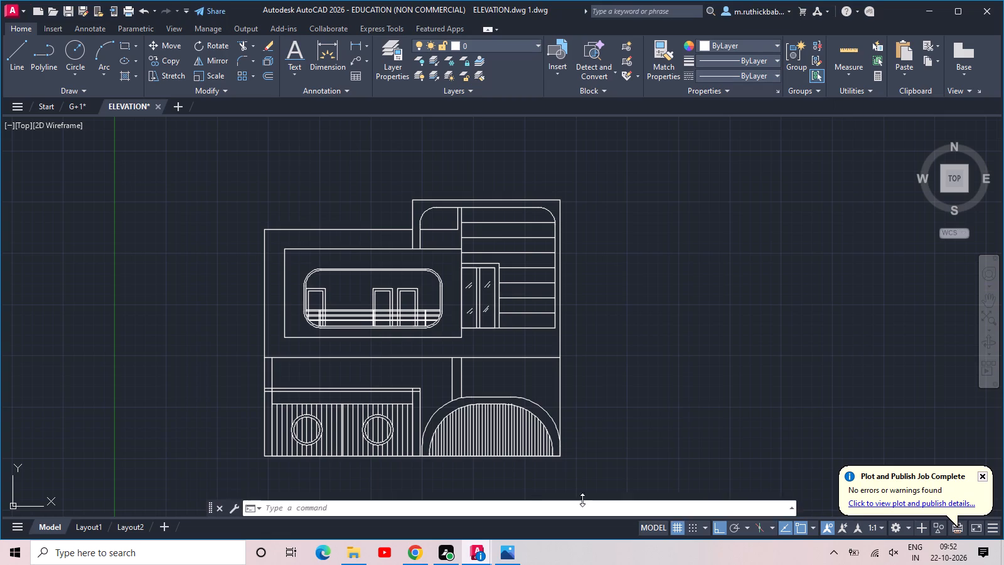
{"action": "left_click", "coordinate": [981, 476]}
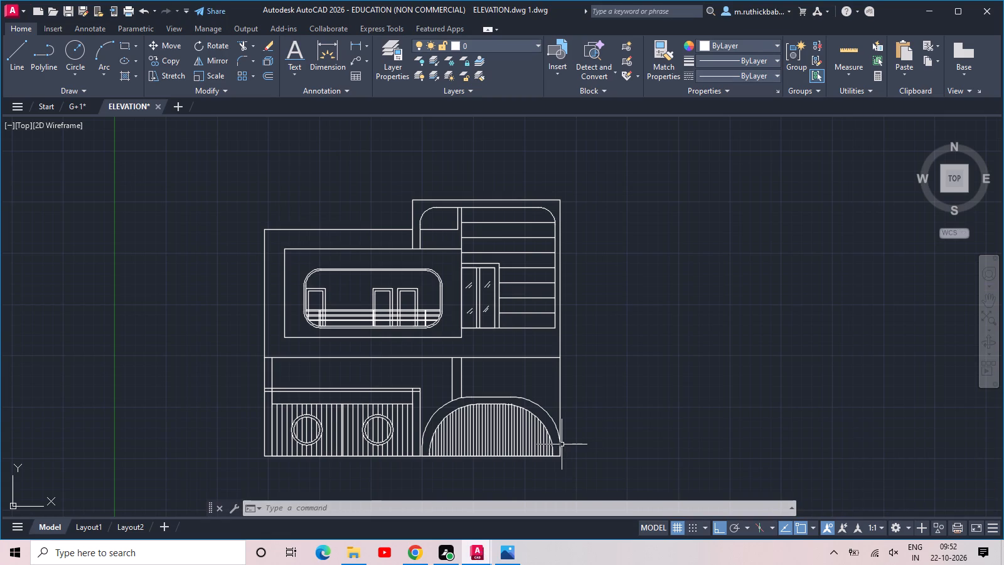